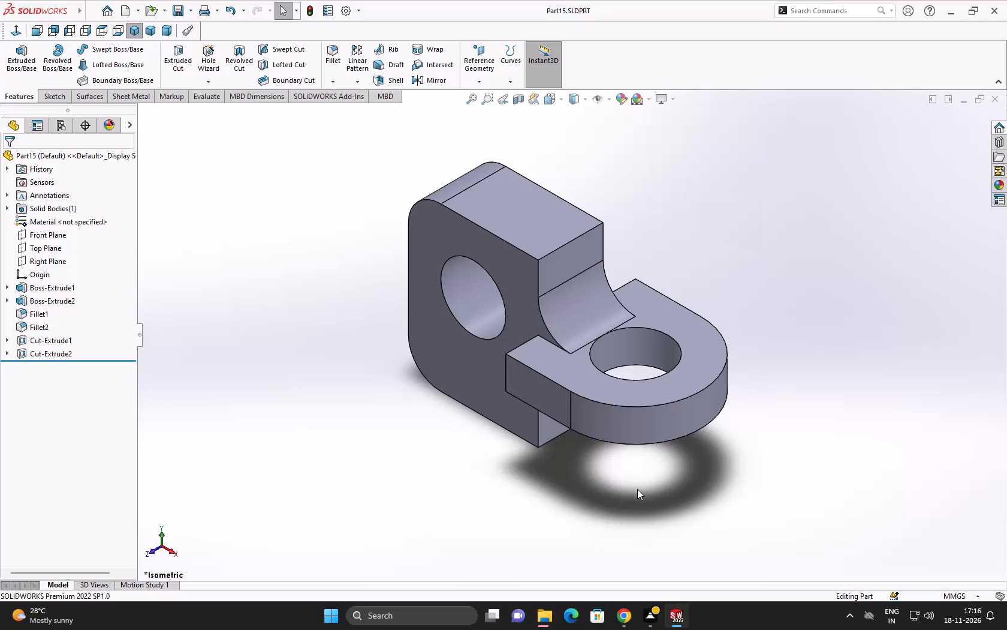
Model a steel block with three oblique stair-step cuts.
Close the open bracket part and create a new part document.
click(990, 103)
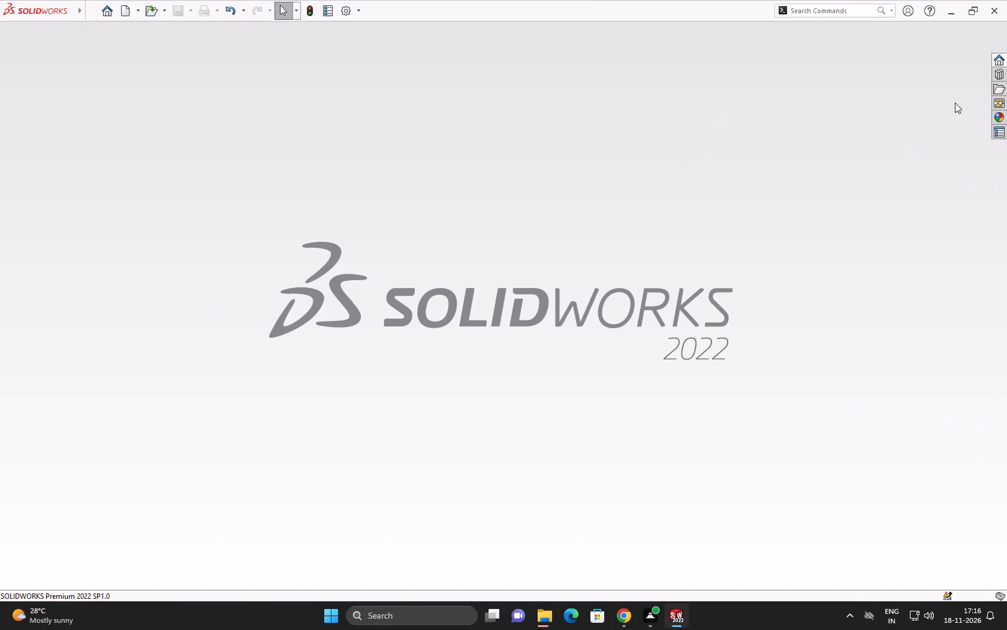
click(126, 14)
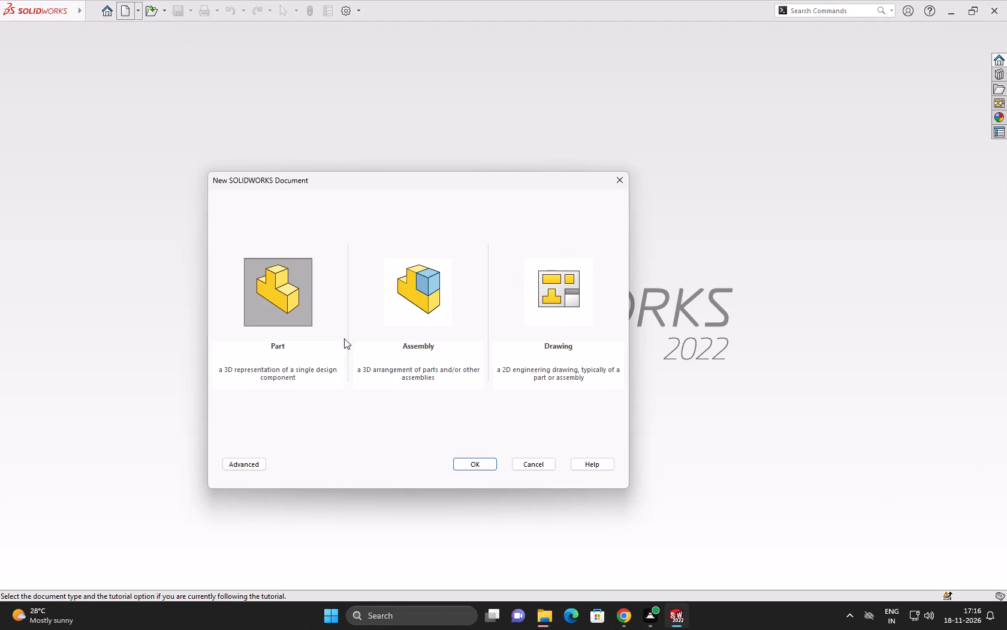
click(474, 466)
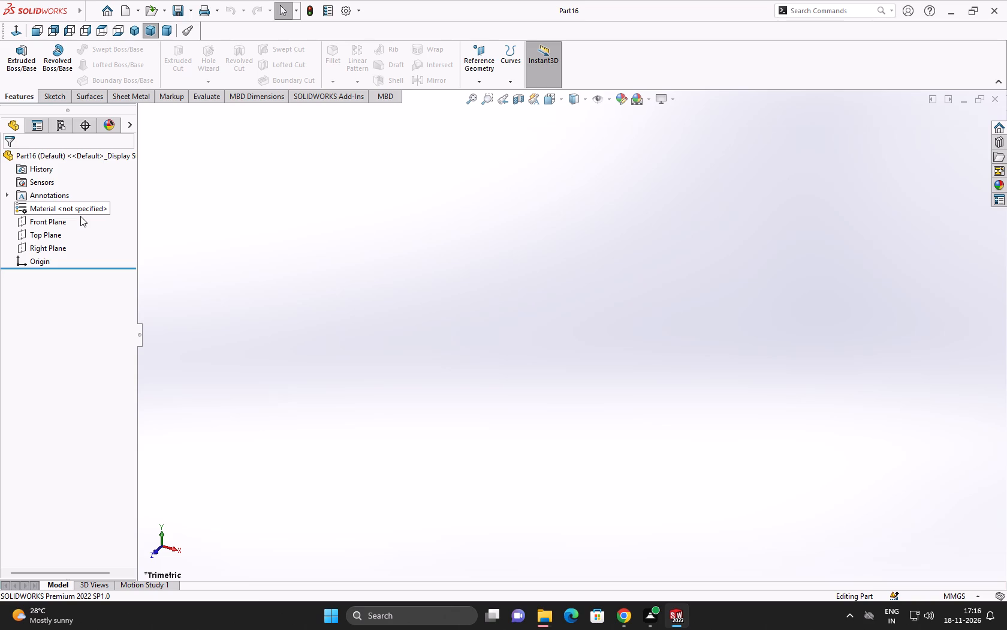
Start a sketch on the Top Plane and draw a center rectangle about 202 mm wide, centred on the origin.
click(46, 230)
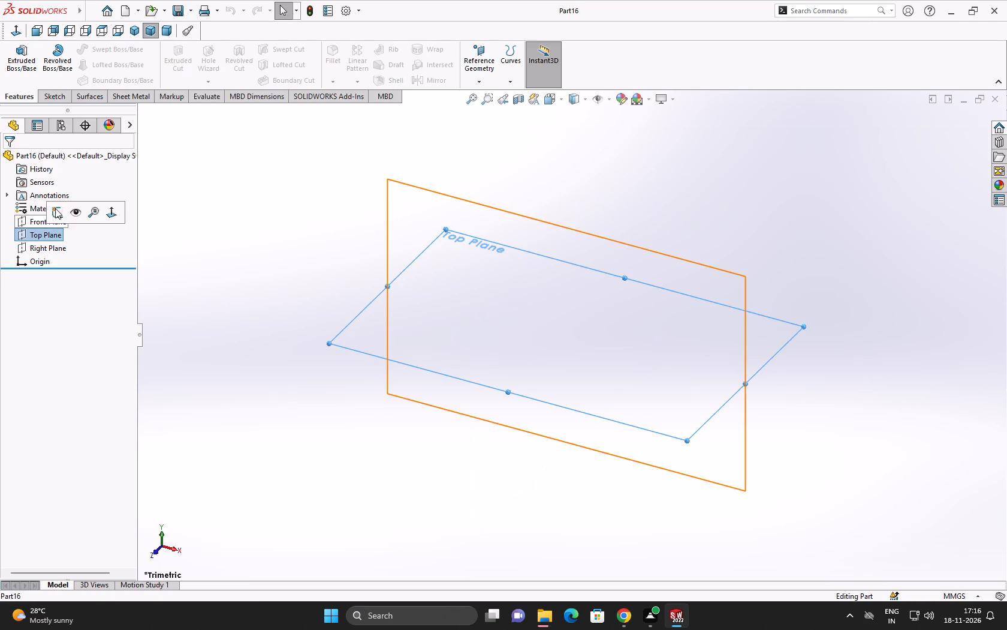
click(55, 208)
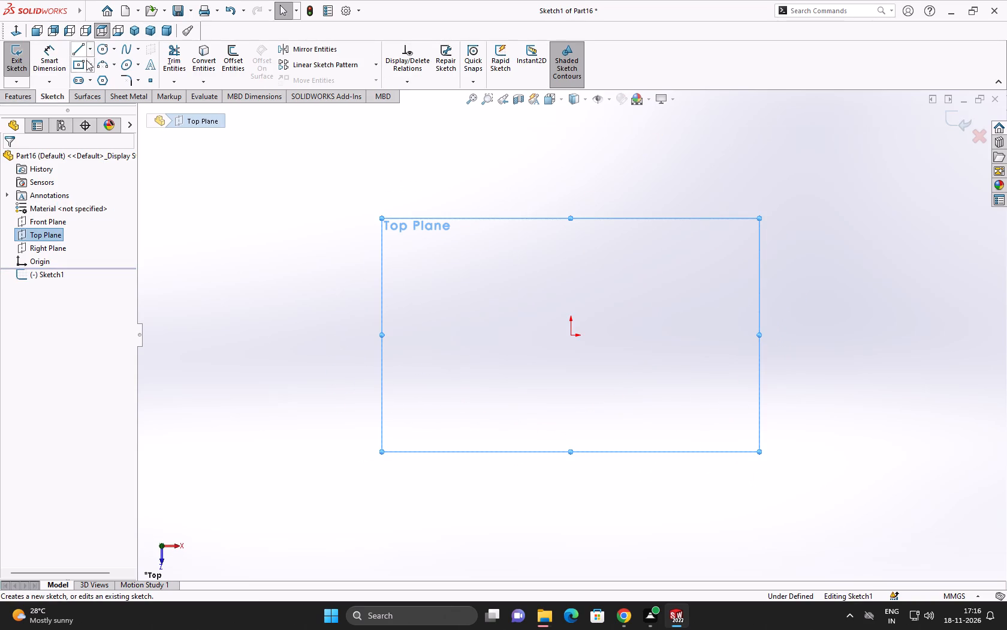
click(80, 64)
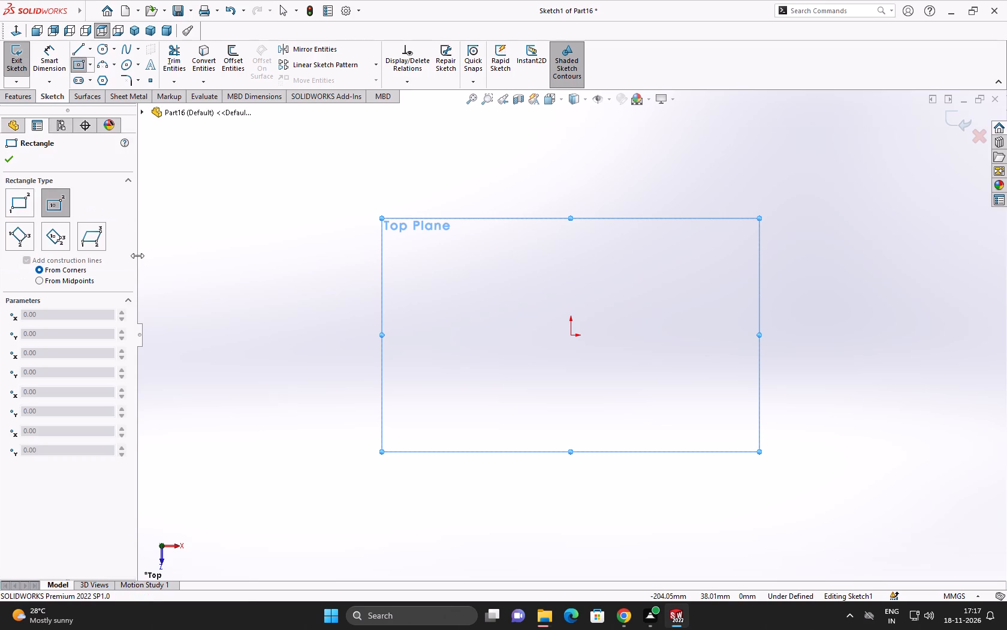
click(569, 334)
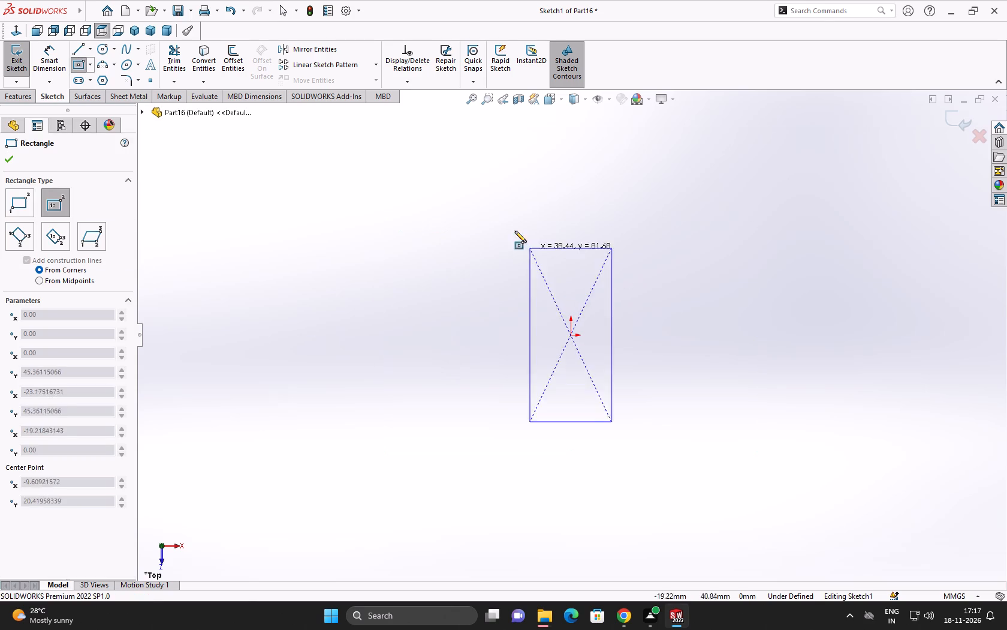
click(356, 189)
right_click(356, 189)
click(394, 202)
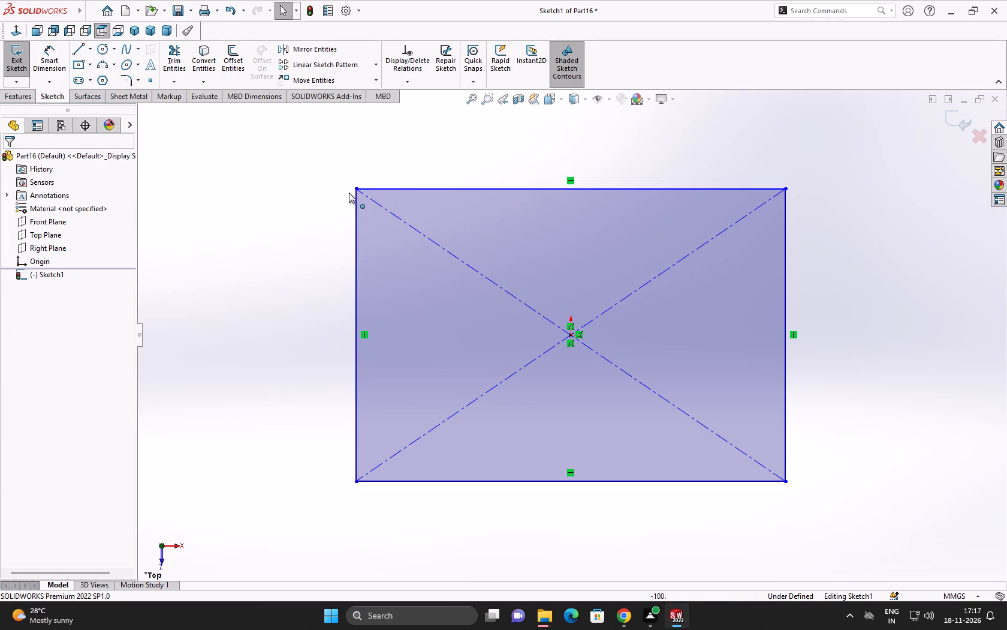
Dimension the rectangle with Smart Dimension to 50 mm horizontally and 40 mm vertically.
click(49, 47)
click(475, 187)
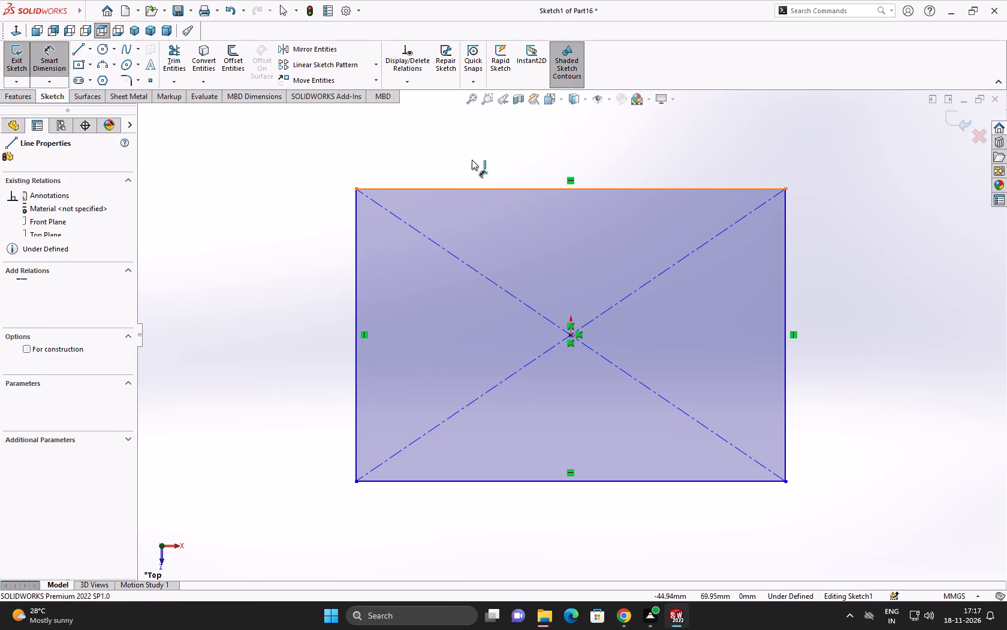
click(472, 152)
key(5)
key(0)
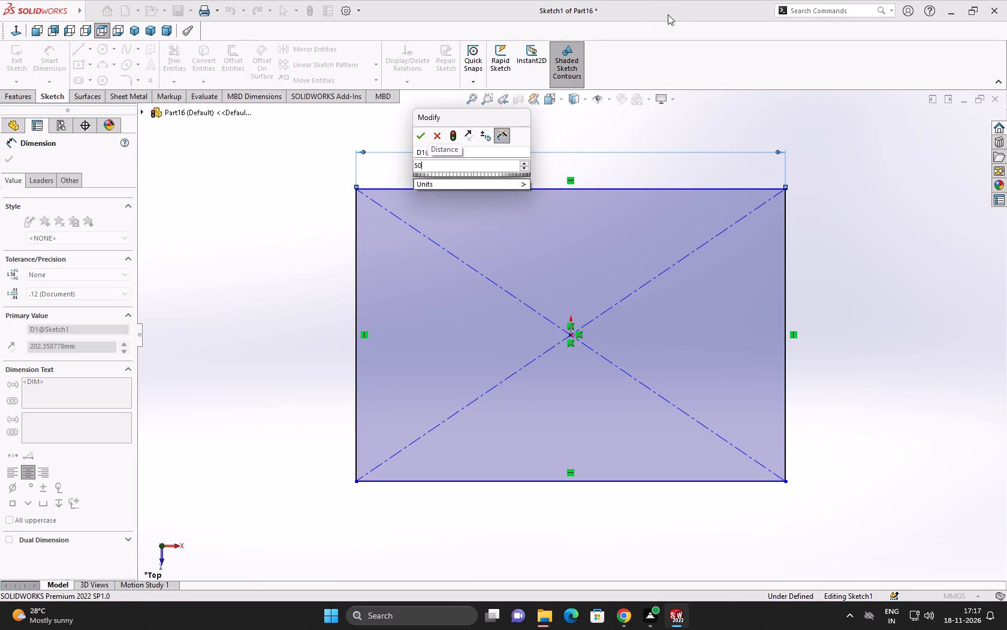
click(419, 133)
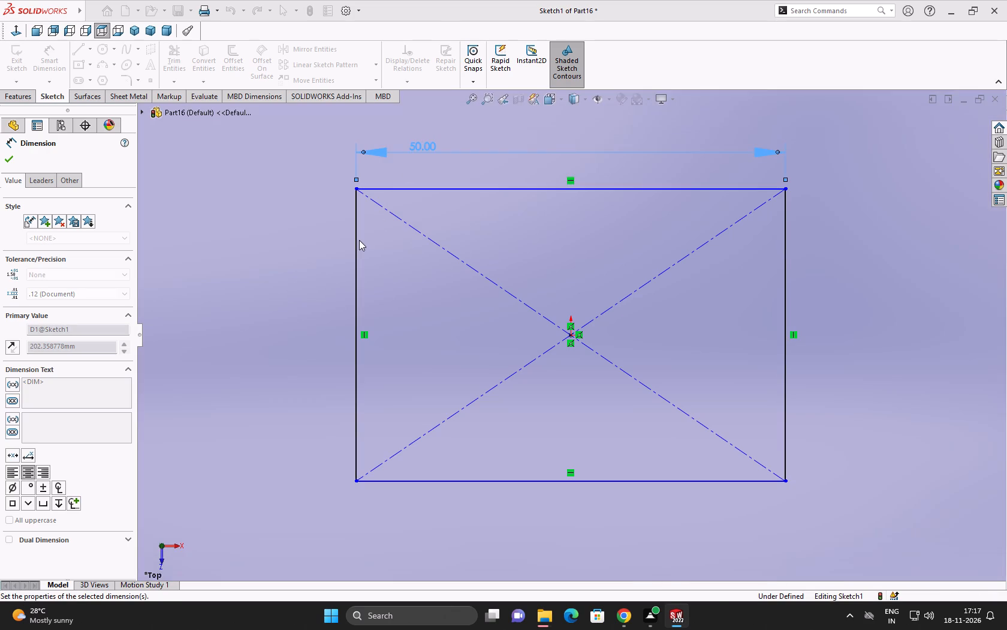
click(355, 241)
click(307, 239)
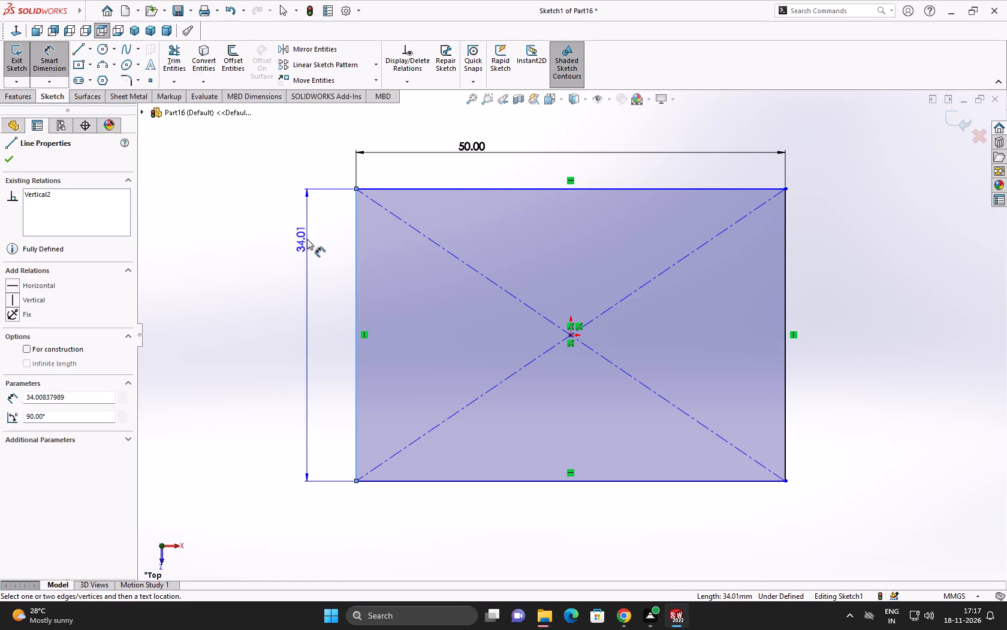
text(40)
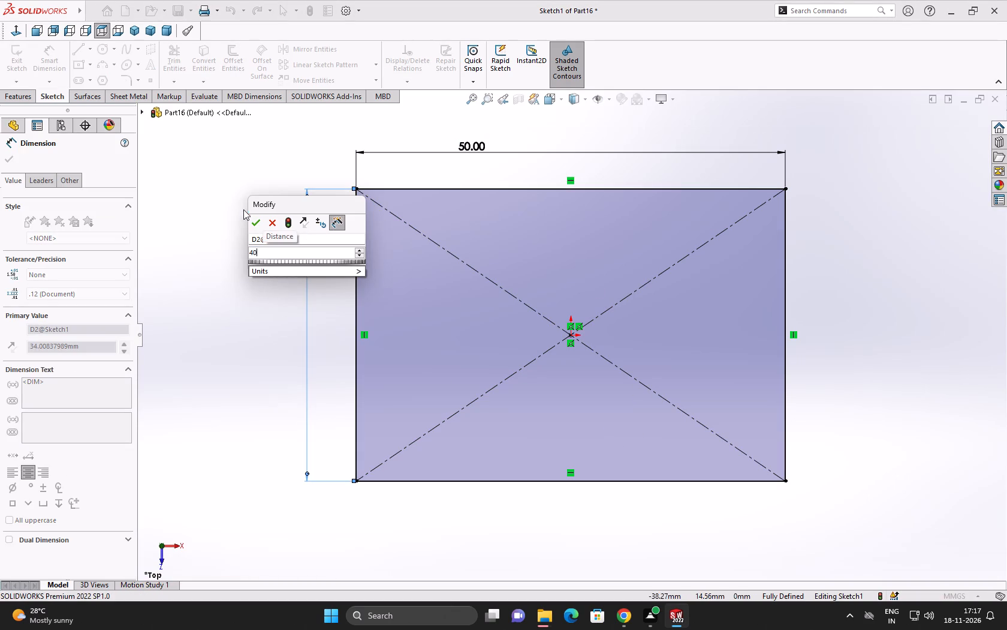
click(259, 220)
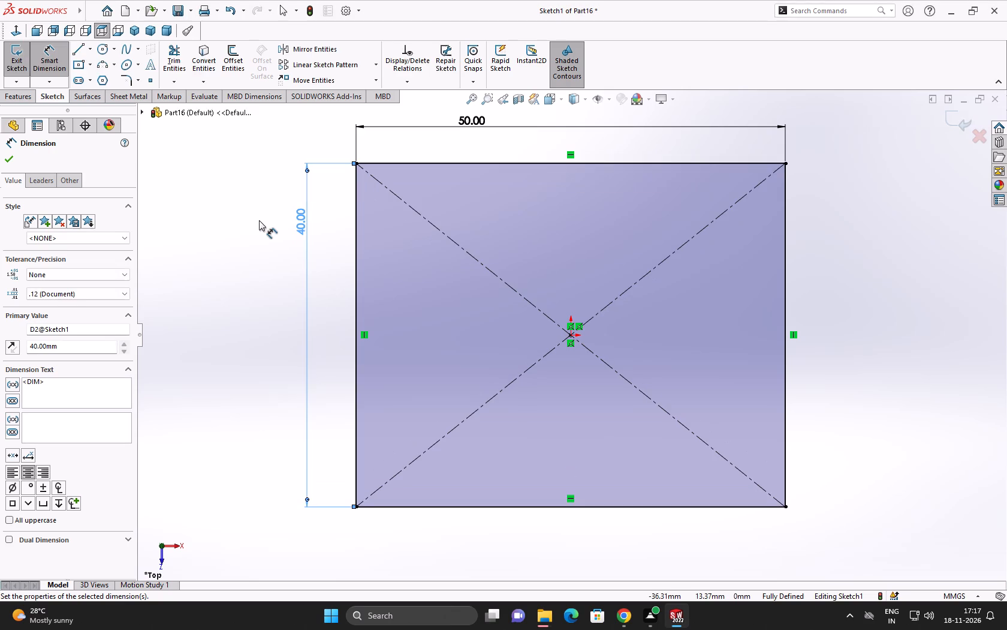
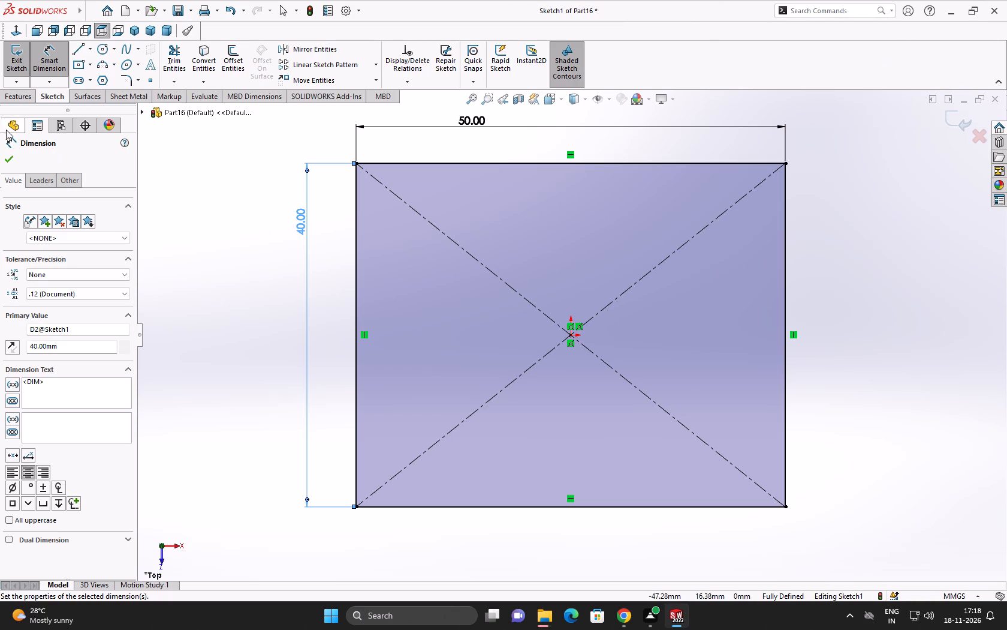
Extrude the rectangle 40 mm as a boss using the Mid Plane end condition.
click(11, 160)
click(10, 97)
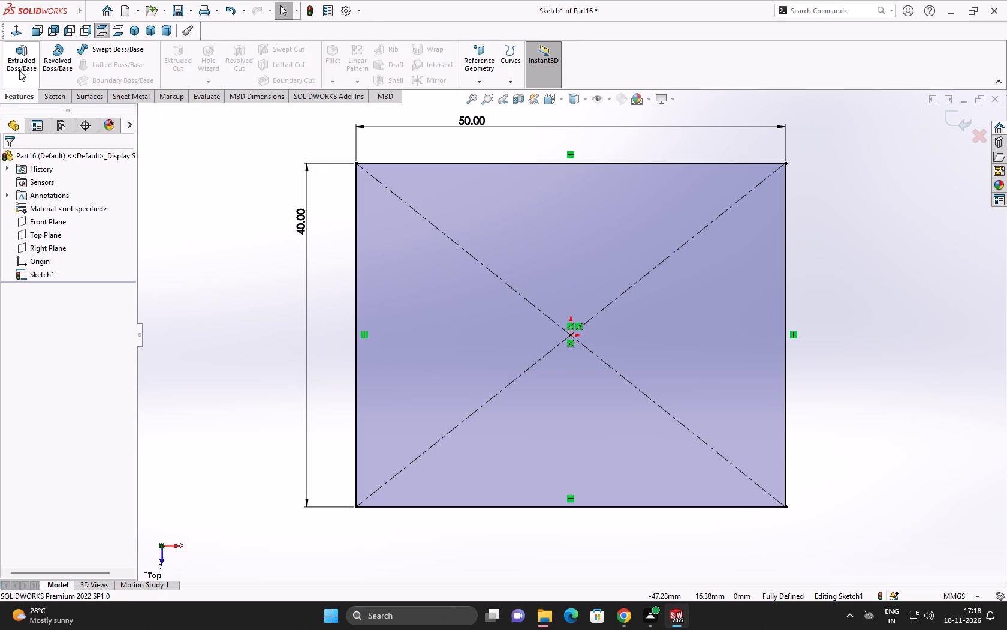
click(19, 70)
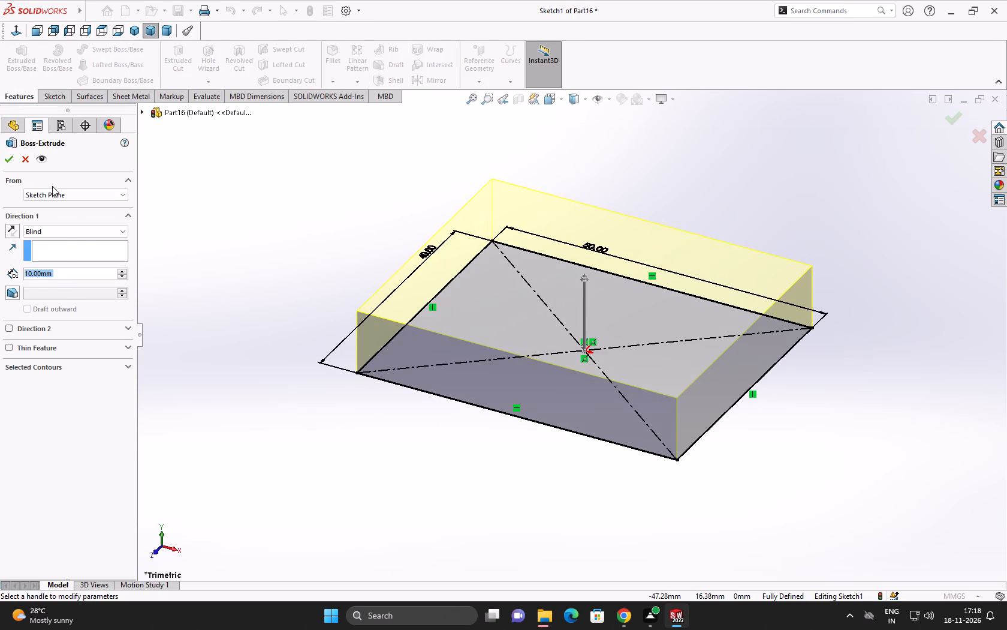
click(79, 236)
click(83, 279)
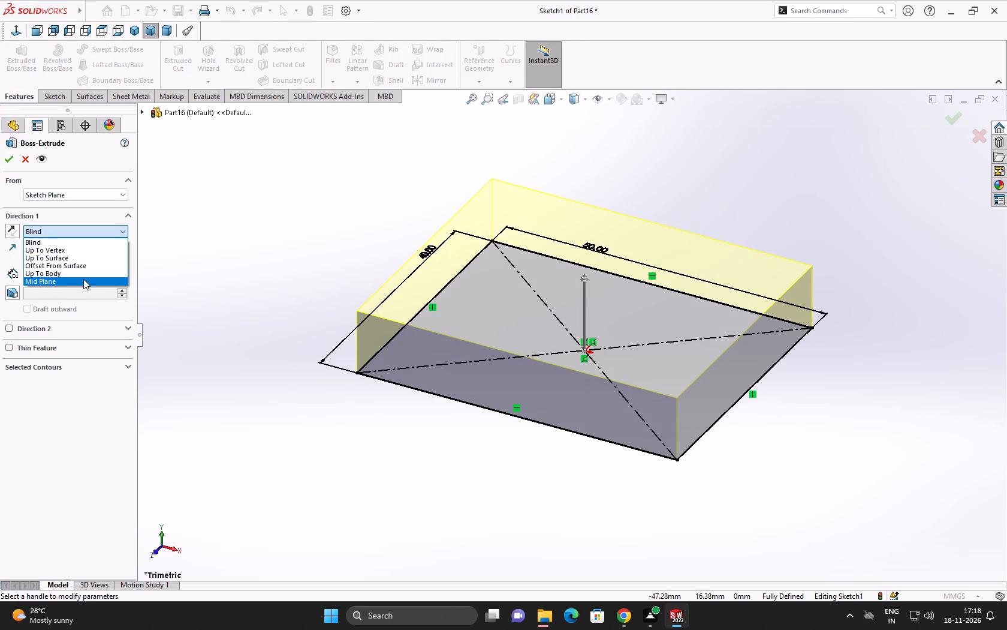
triple_click(123, 274)
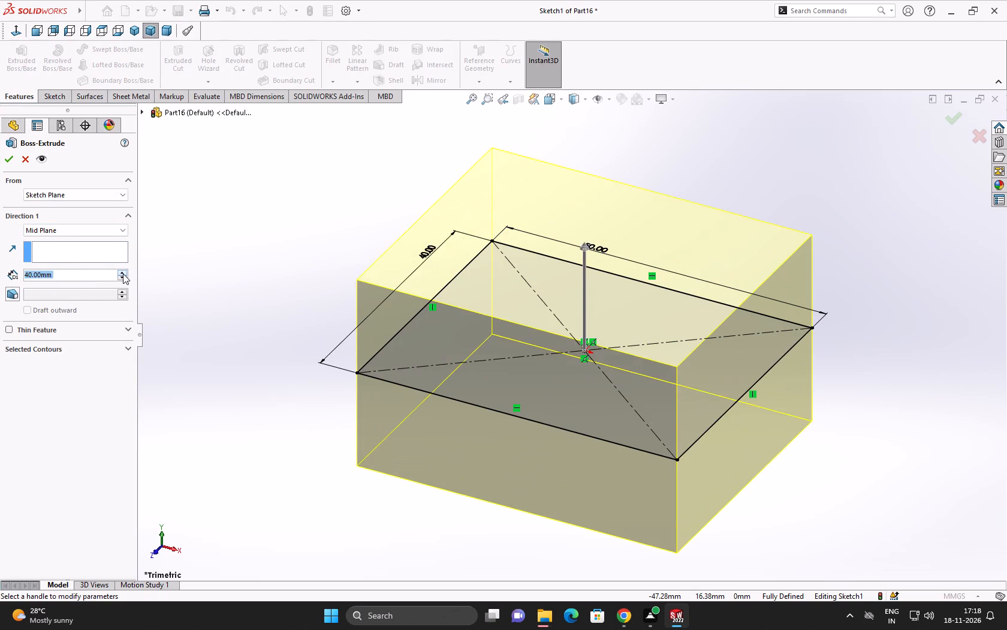
click(10, 161)
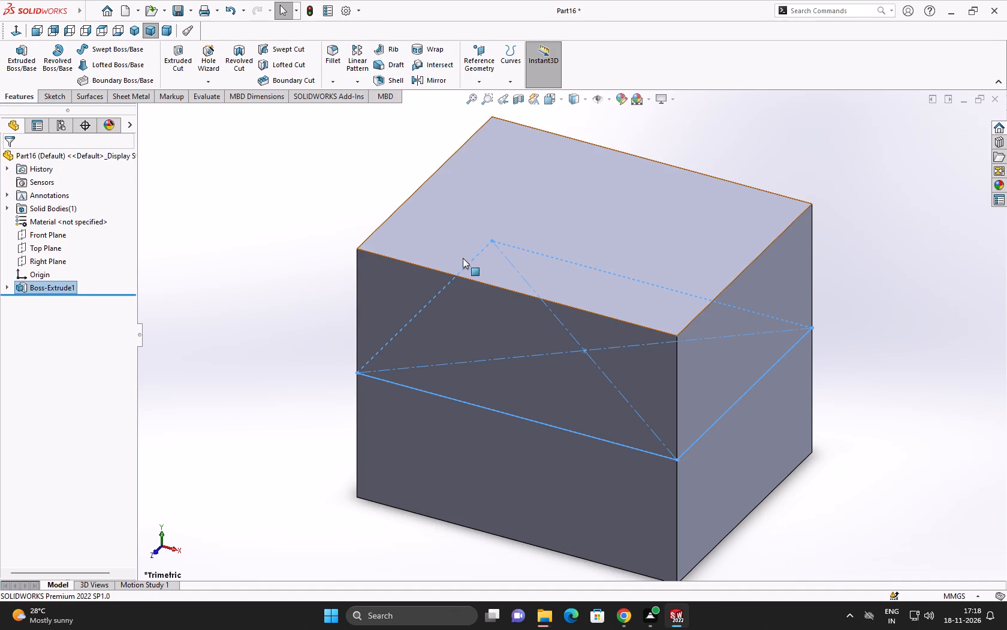
Start a sketch on the block's top face and draw a horizontal line about 24 mm inward from the right edge, continued by a slanted line to the front edge.
click(501, 200)
click(556, 166)
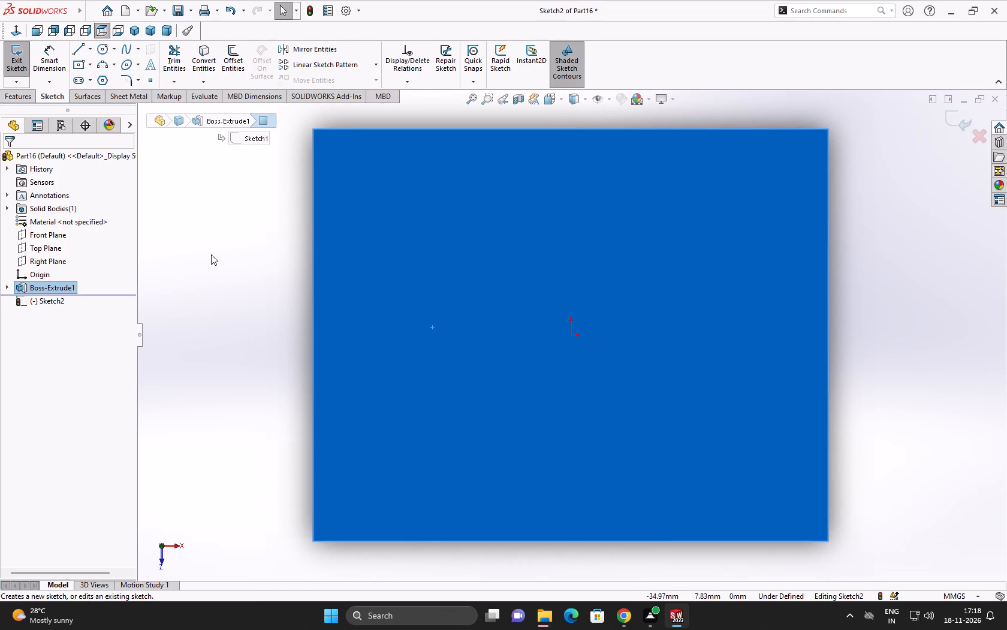
click(79, 52)
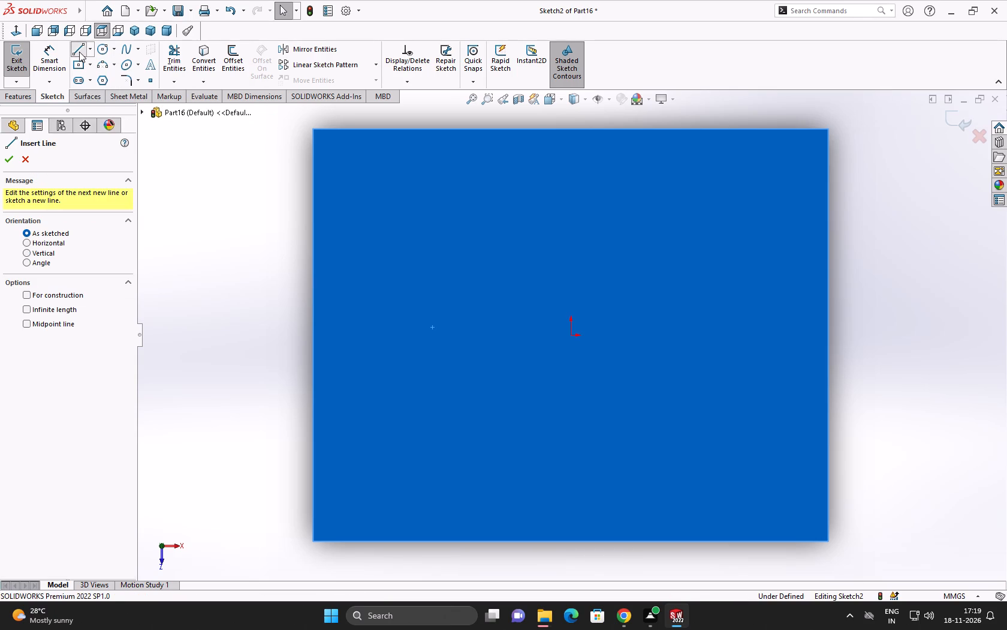
click(827, 274)
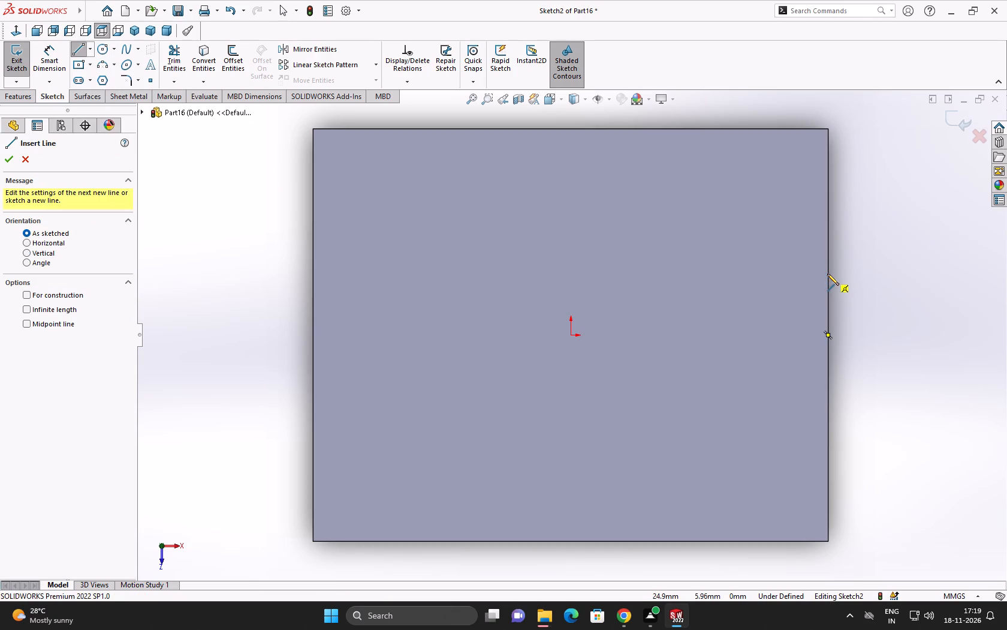
click(577, 273)
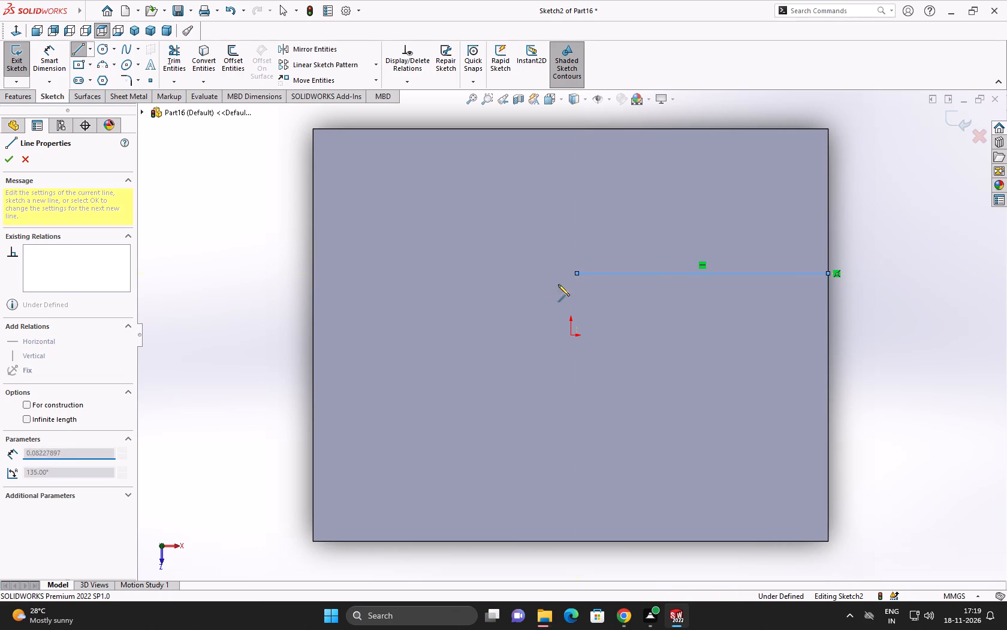
click(483, 540)
right_click(483, 540)
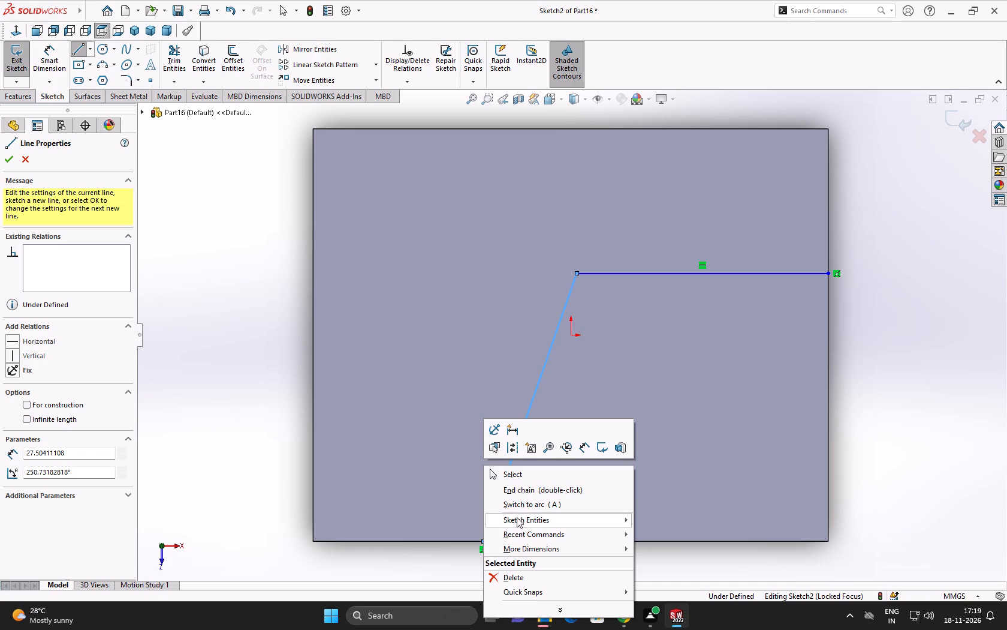
click(518, 468)
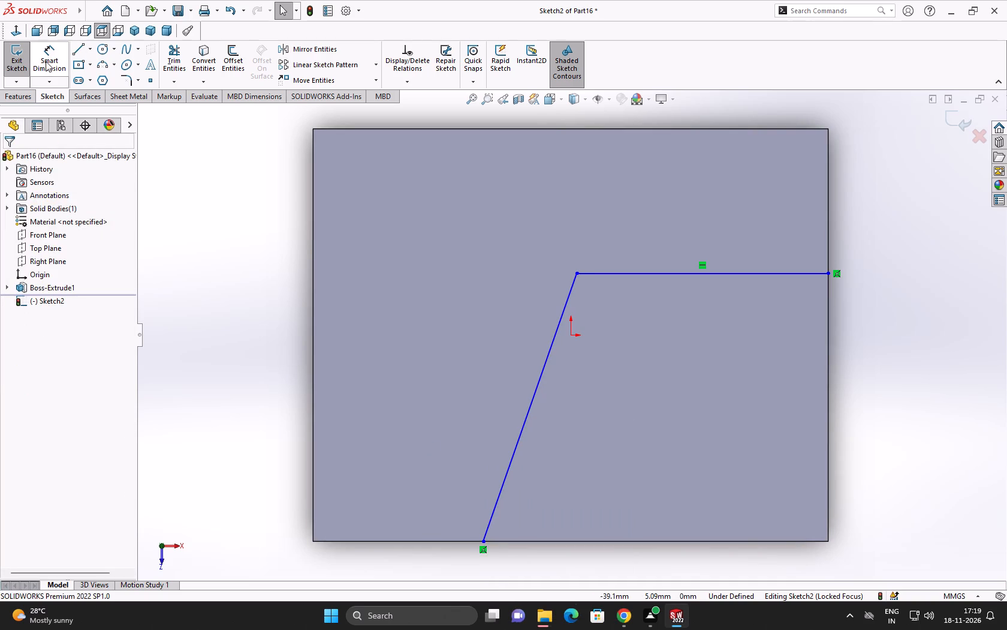
Dimension the horizontal line's outer endpoint 20 mm from the top face's rear edge.
click(46, 55)
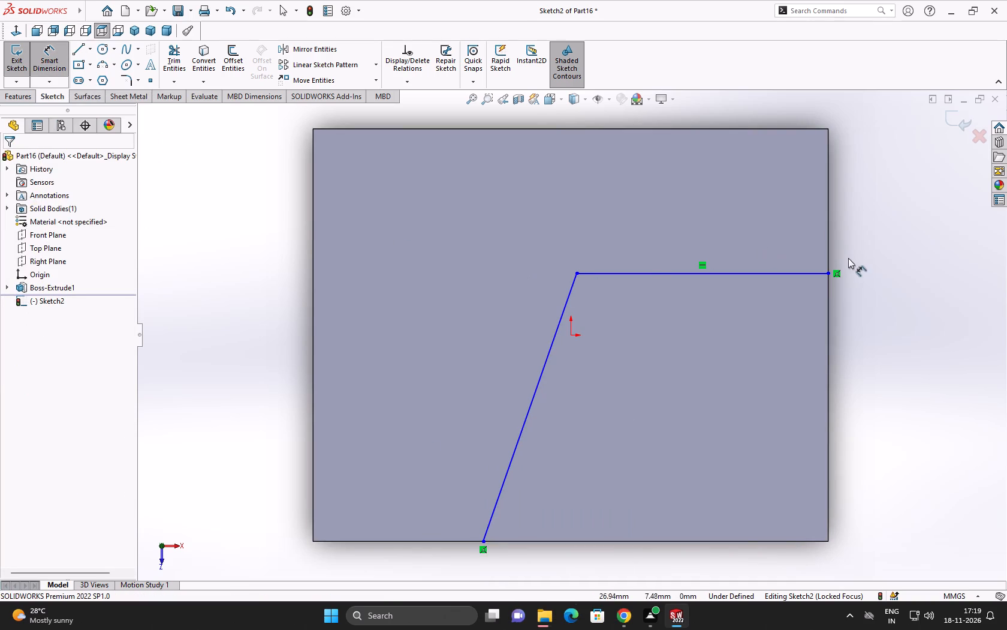
click(828, 272)
click(763, 128)
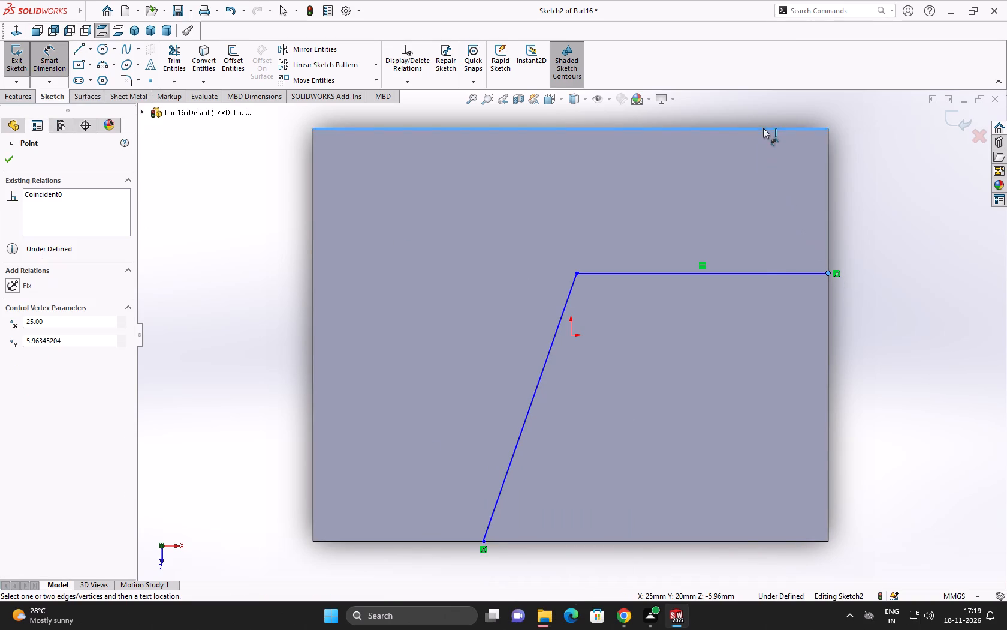
click(885, 181)
text(20)
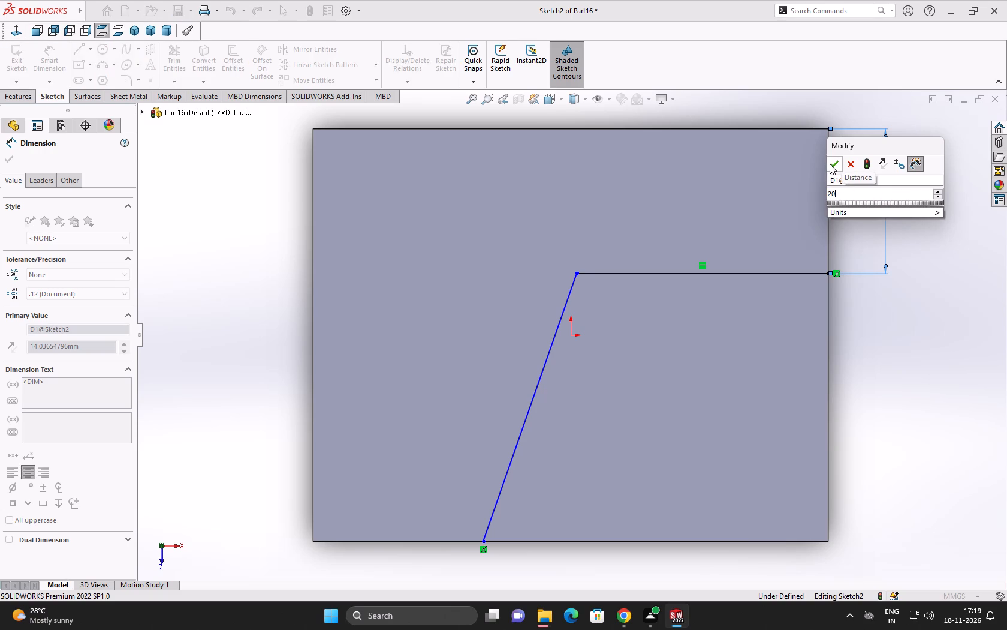
click(830, 164)
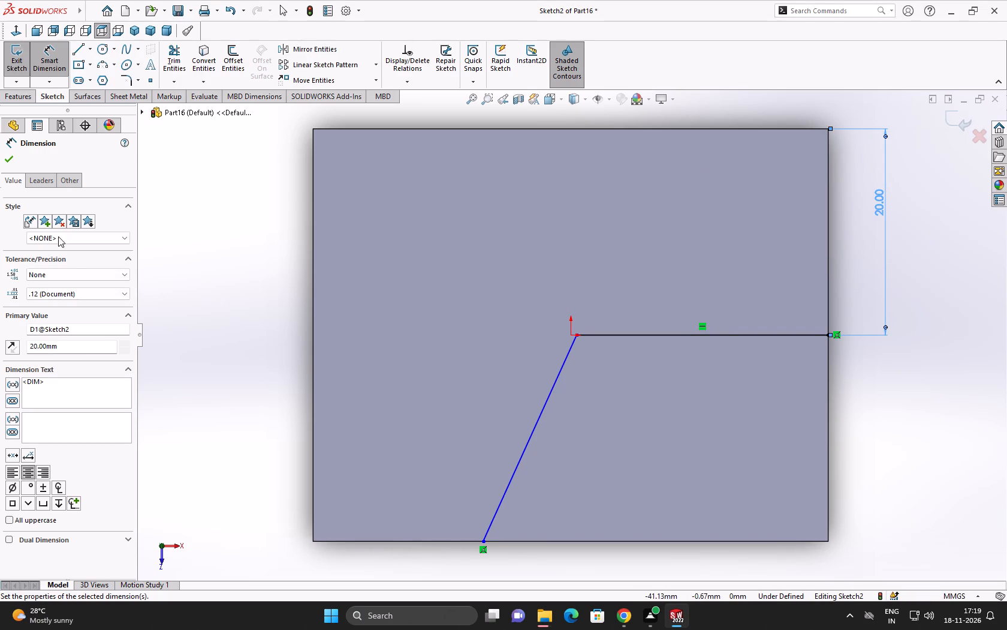
click(7, 161)
Dimension the slanted line's endpoint on the front edge 20 mm from the face's front-left corner.
click(51, 73)
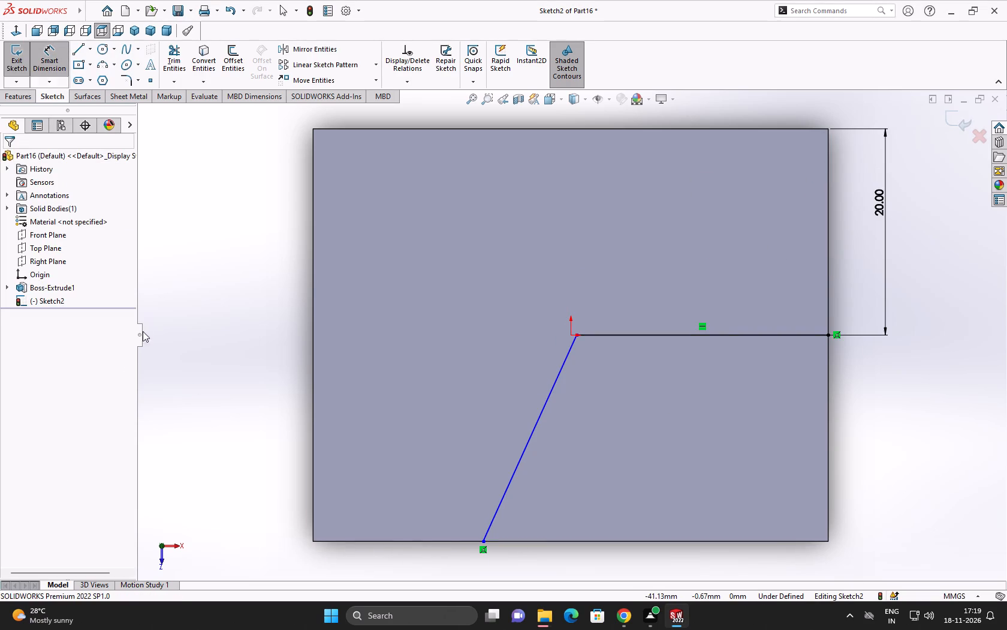
click(313, 539)
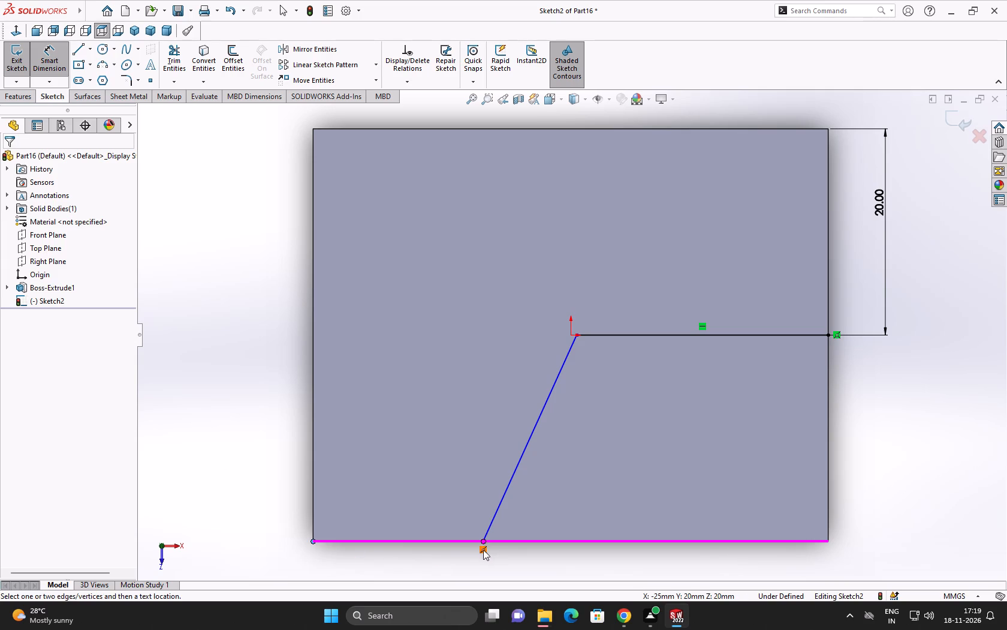
click(484, 541)
click(459, 560)
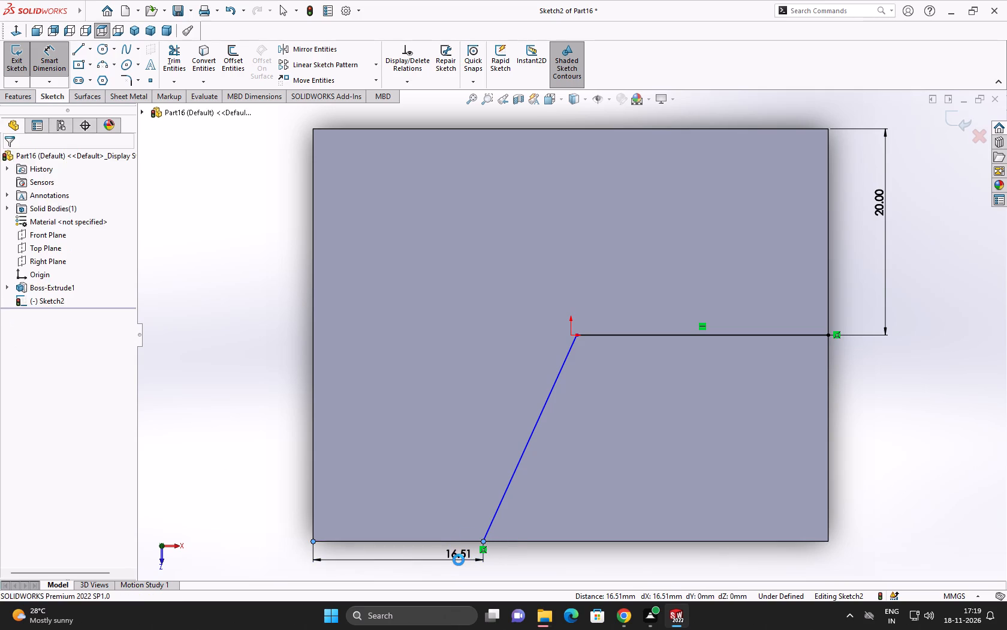
text(20)
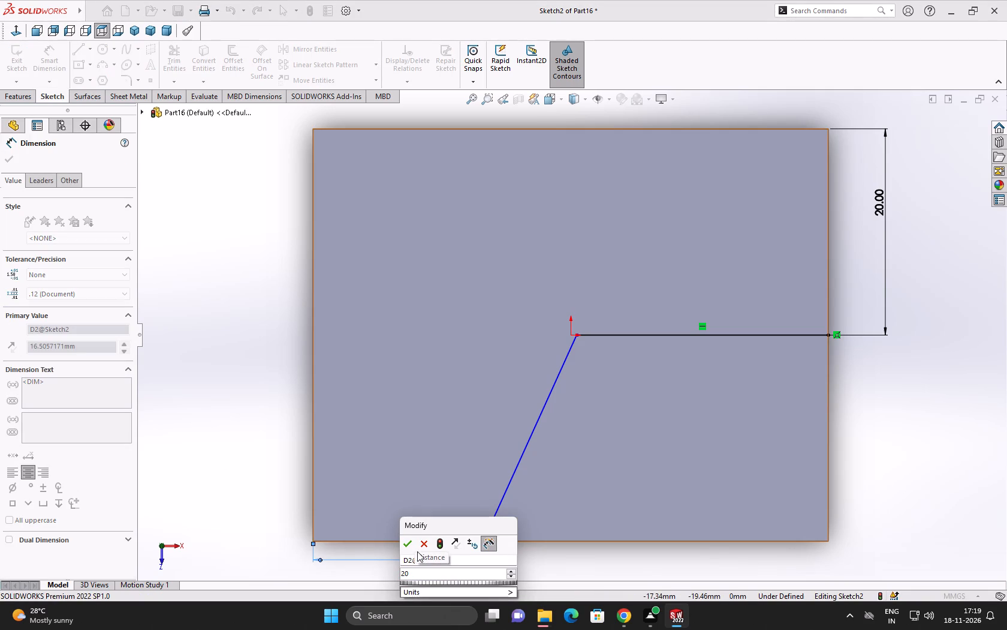
click(408, 547)
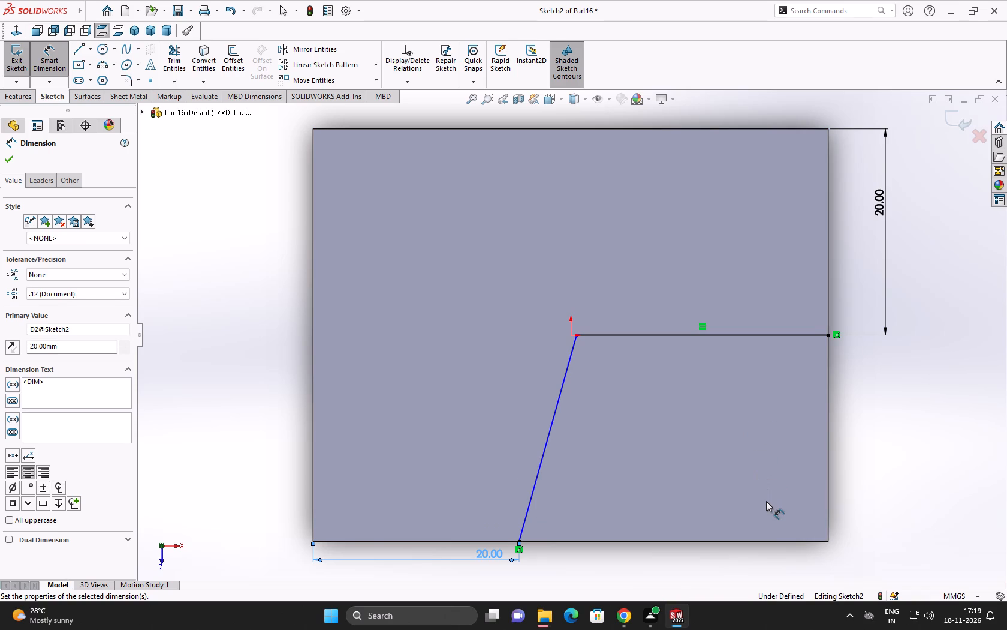
Dimension the horizontal line's length to 25 mm.
click(689, 335)
click(692, 294)
text(25)
click(644, 278)
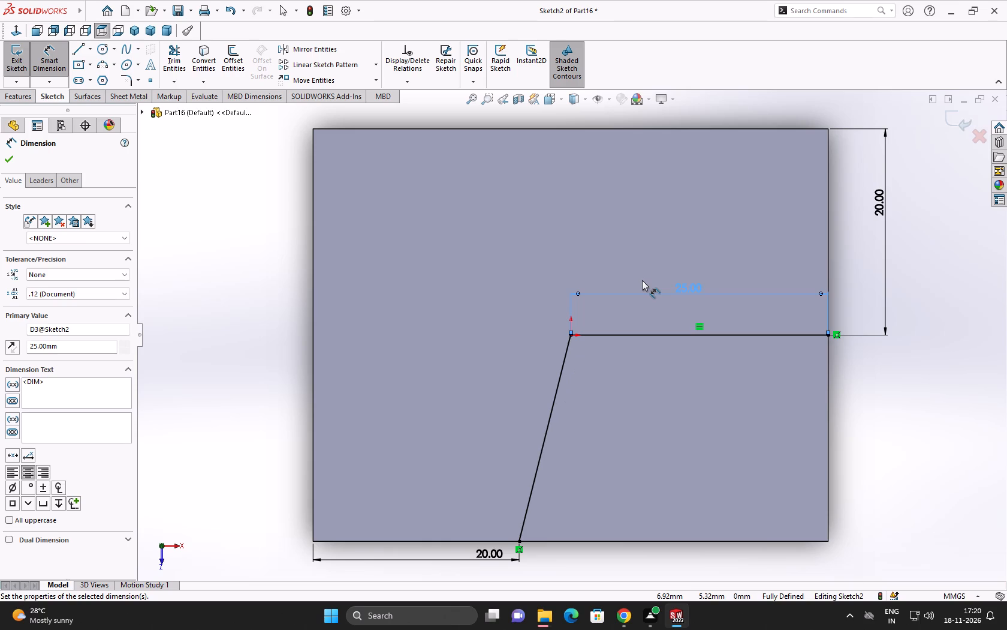
Set the horizontal line's length to 20 mm.
double_click(687, 289)
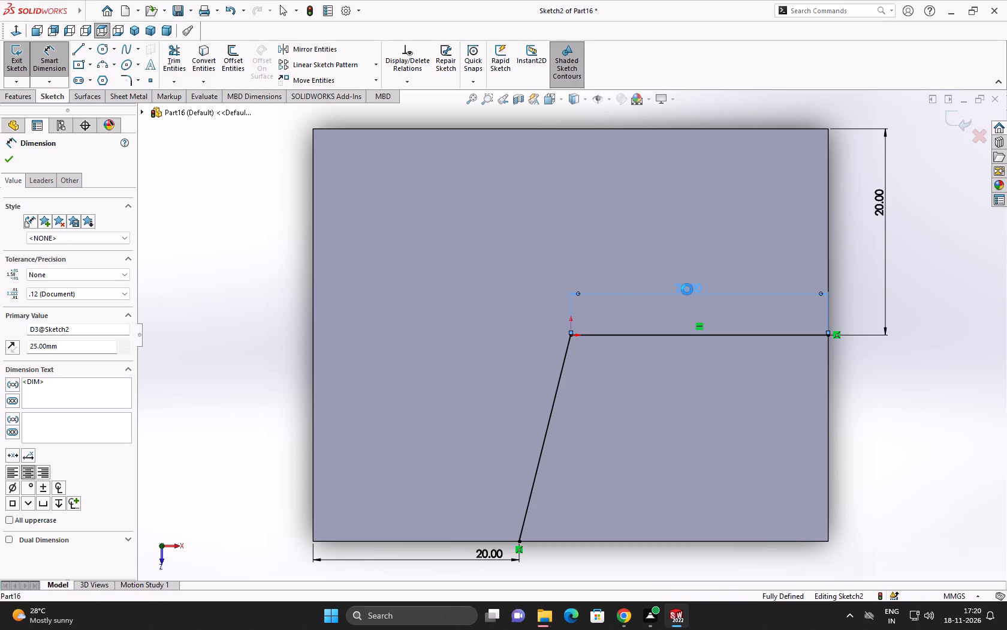
text(20)
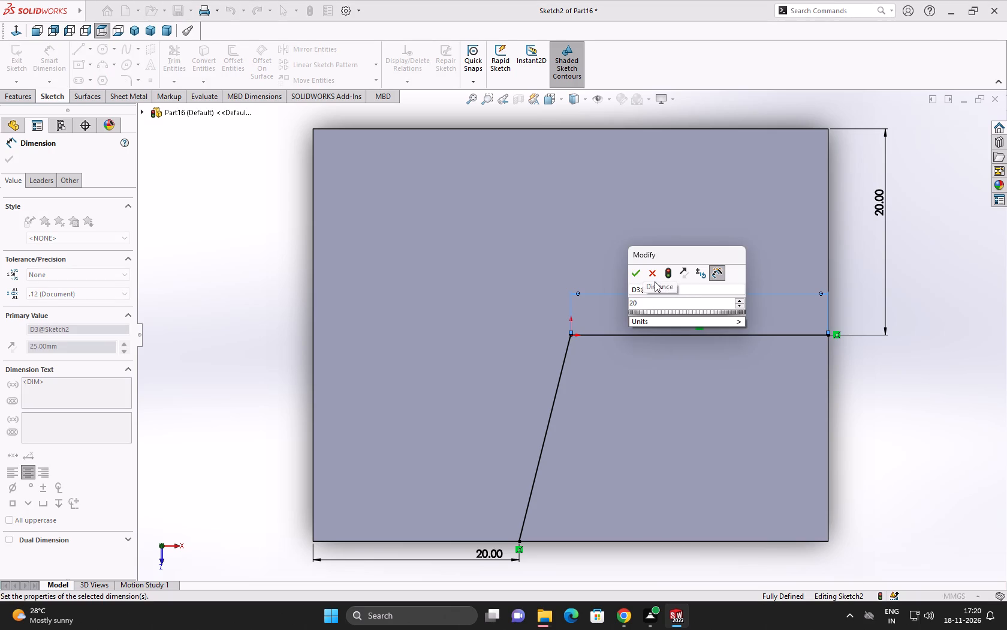
click(631, 273)
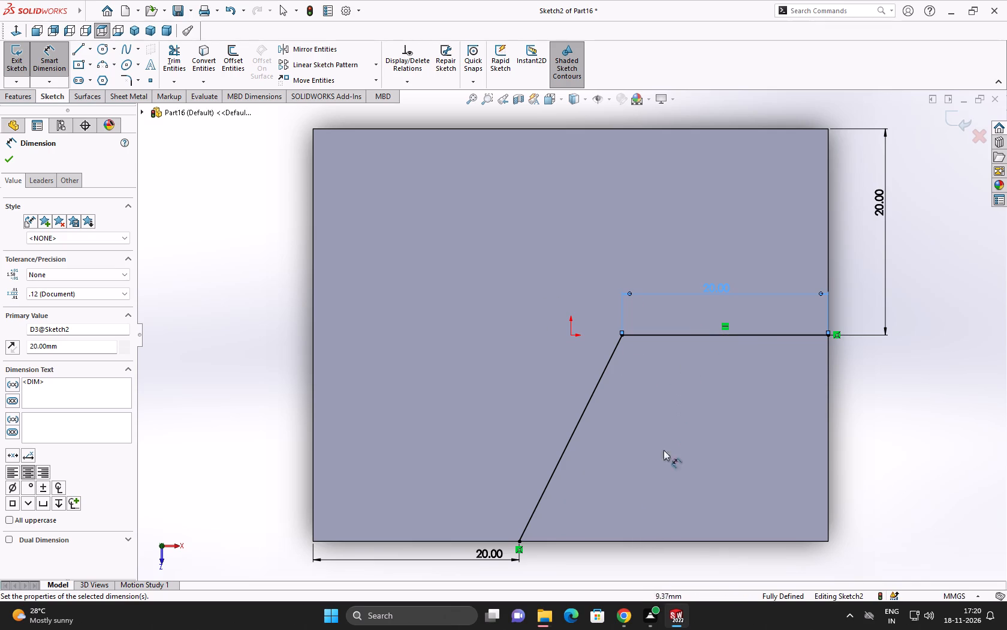
Draw a diagonal line about 44 mm long from the face's rear-right corner across the horizontal line to the front edge.
click(79, 49)
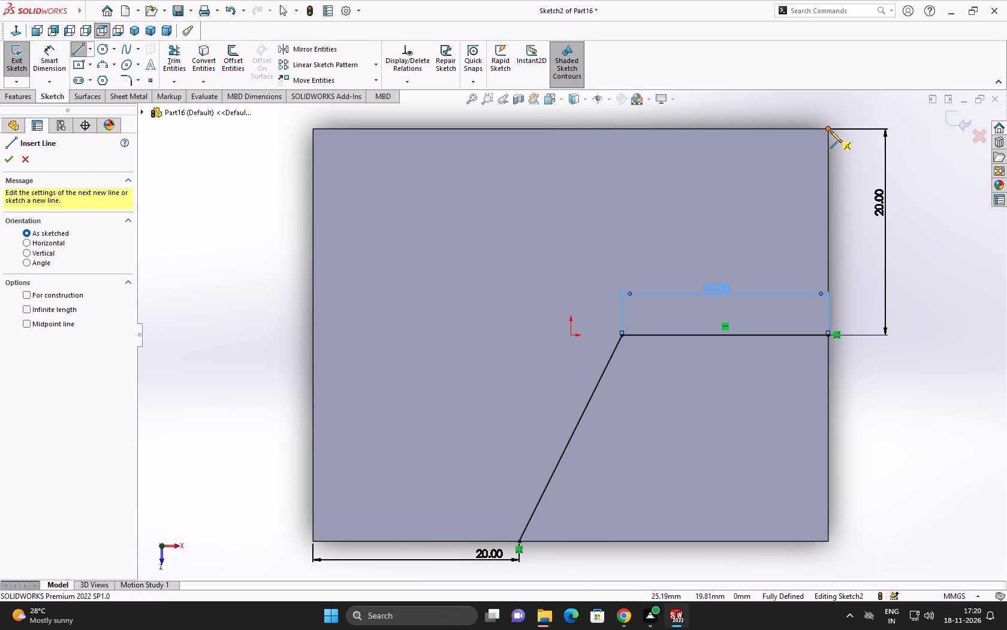
click(830, 131)
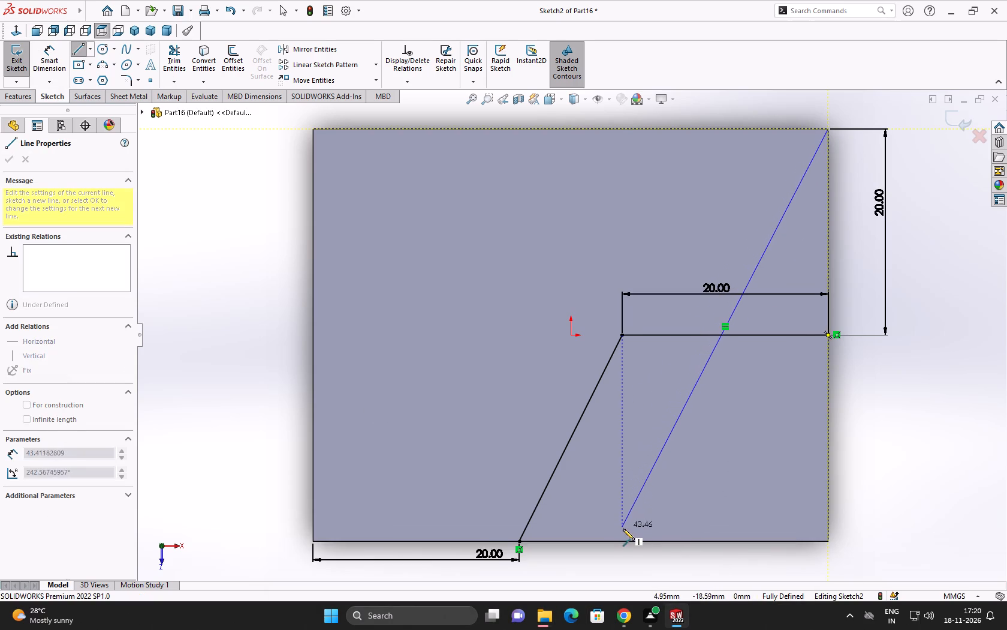
click(631, 542)
right_click(631, 542)
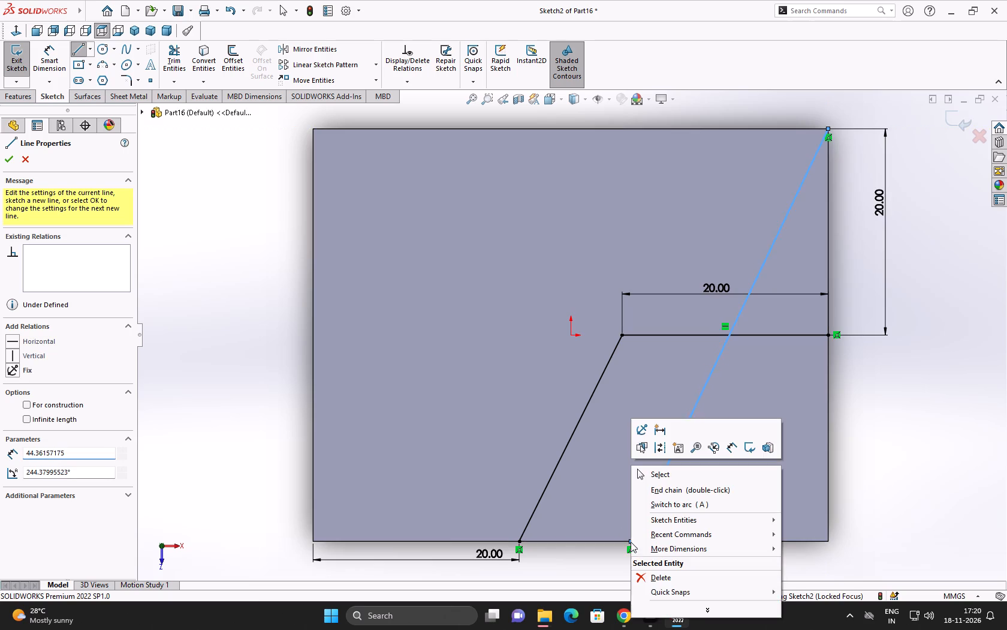
click(656, 478)
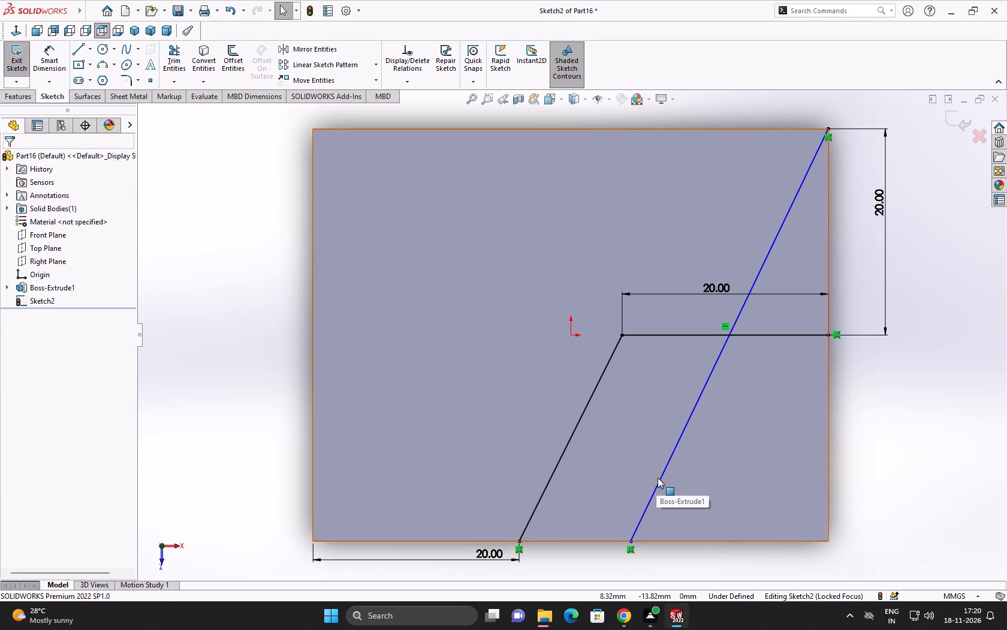
Dimension the diagonal line's endpoint on the front edge 20 mm from the face's front-right corner.
click(49, 56)
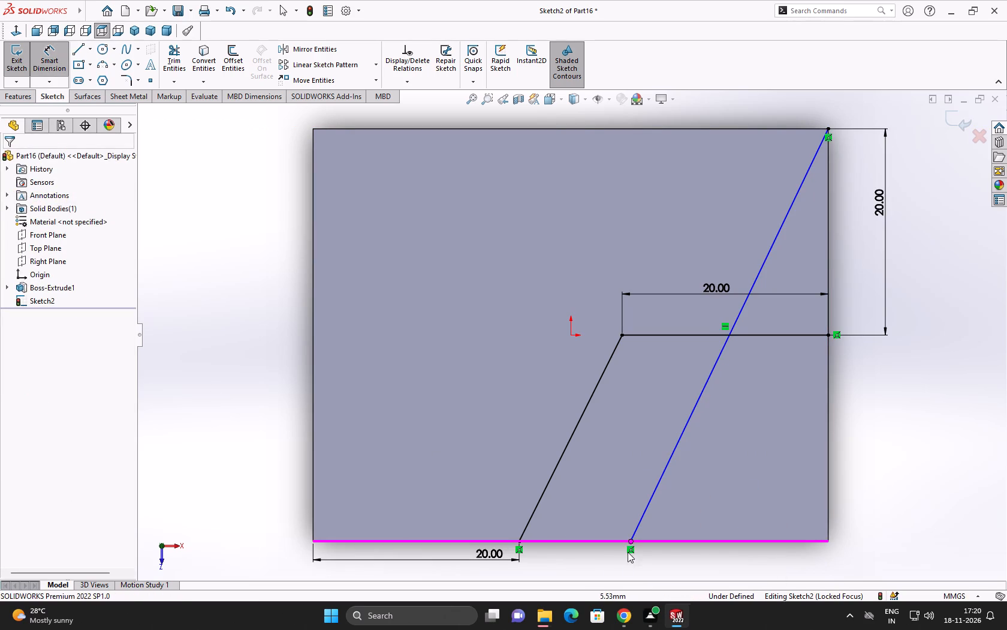
click(630, 542)
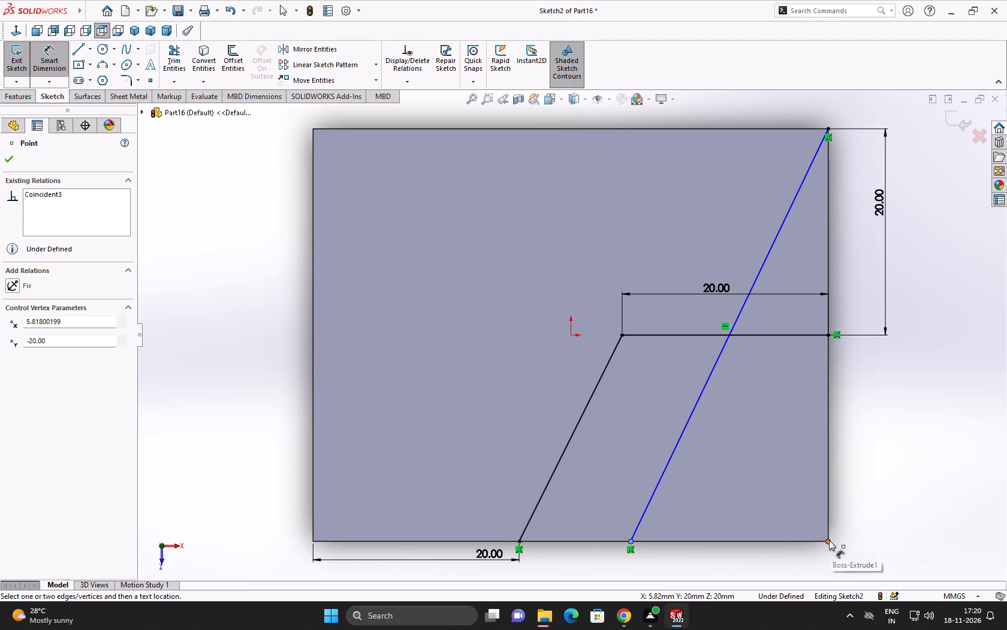
click(829, 540)
click(751, 509)
text(20)
click(703, 493)
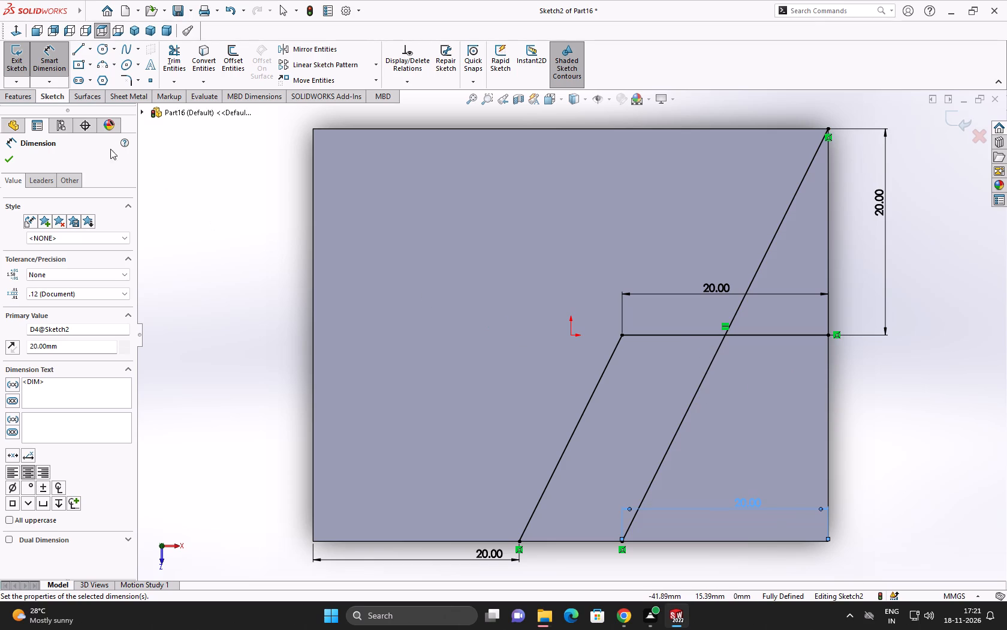
Power-trim the horizontal line beyond the diagonal and the diagonal's portion in front of it, leaving one stepped profile line.
click(176, 65)
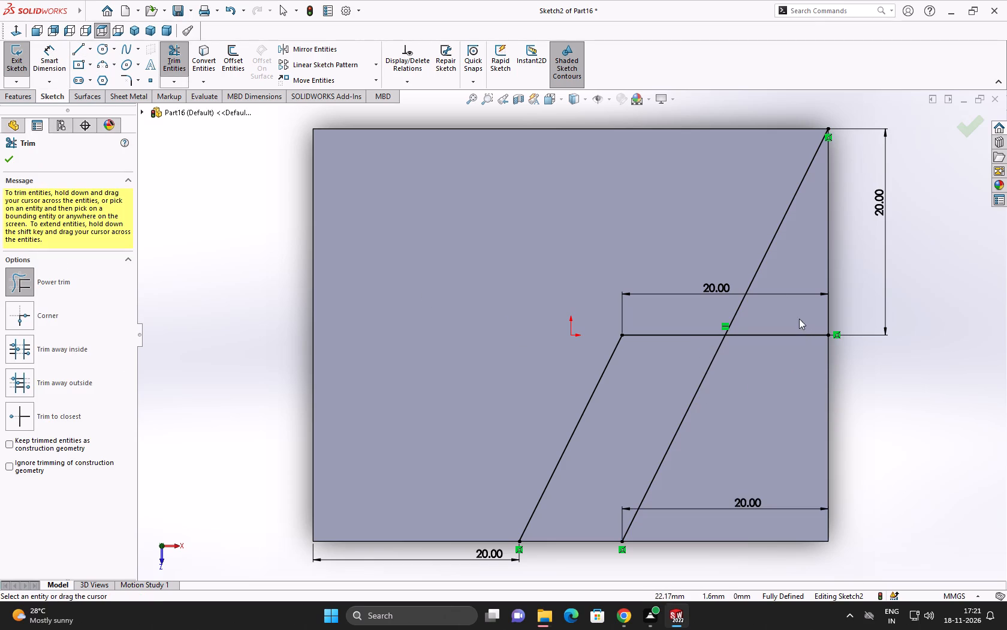
drag(799, 319, 687, 382)
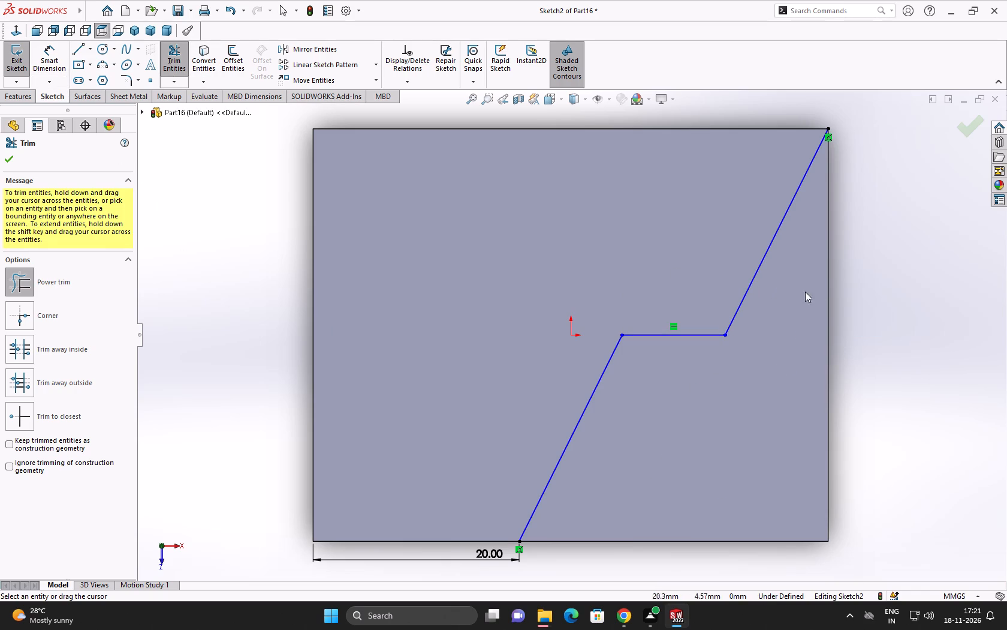
click(827, 305)
click(7, 163)
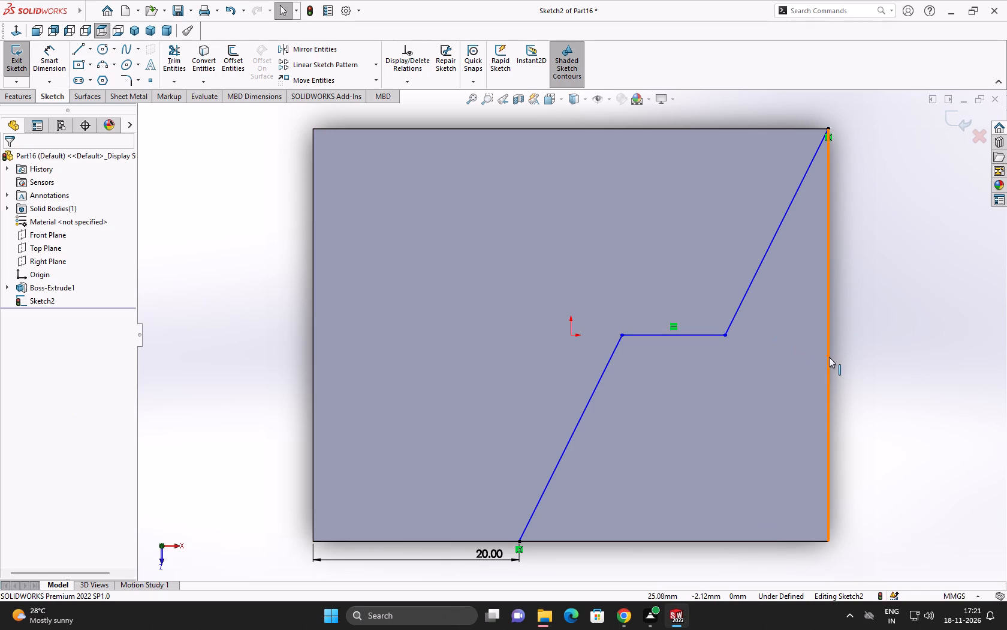
Convert the top face's right edge and front edge into sketch lines to close off the stepped profile.
click(829, 357)
click(204, 57)
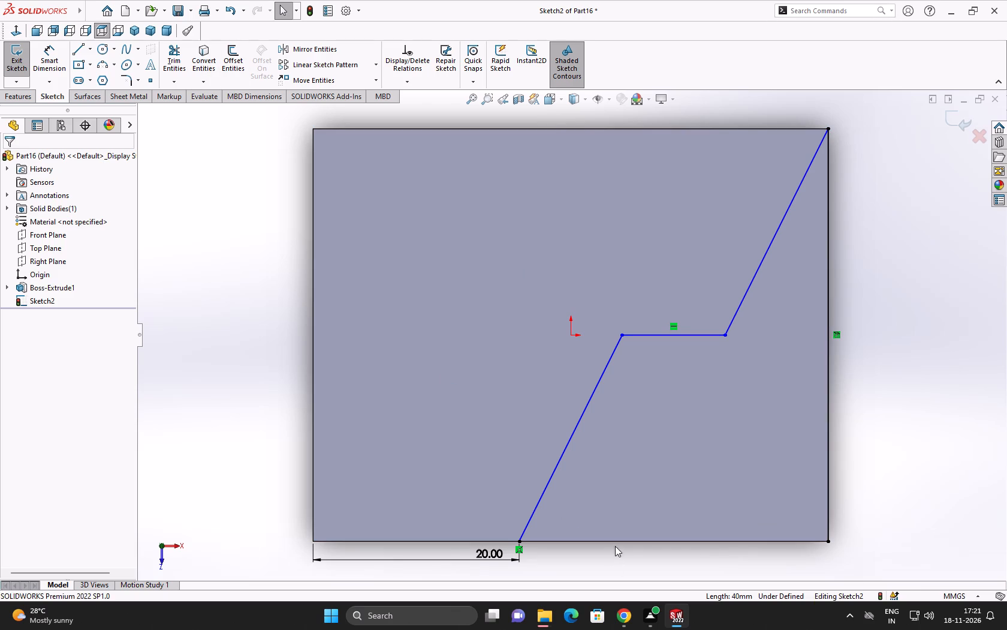
click(617, 540)
click(201, 71)
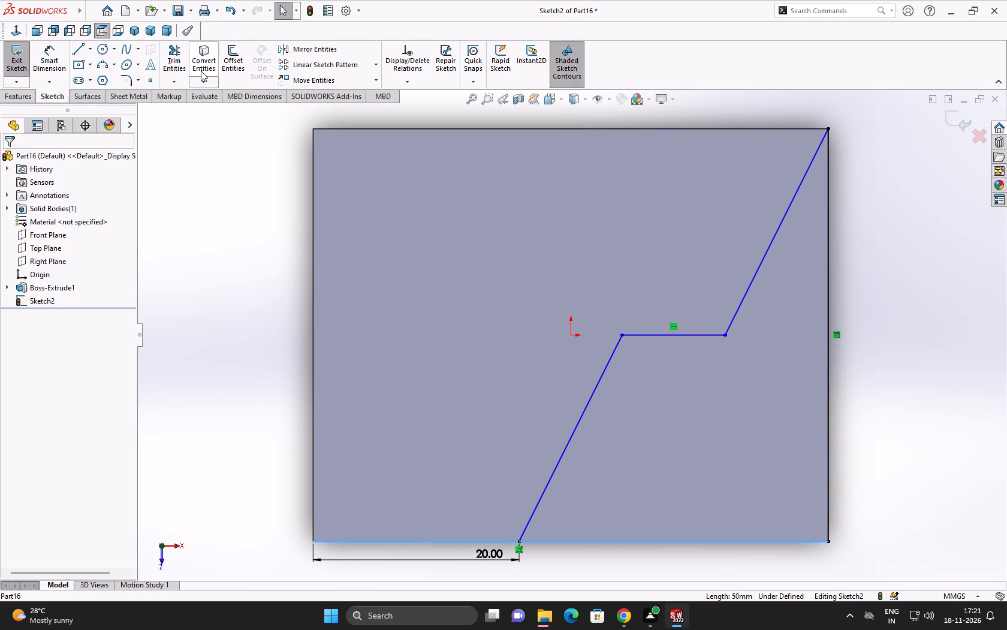
click(213, 240)
Extrude-cut the front-right region bounded by the stepped profile with a Blind depth of 10 mm.
click(28, 95)
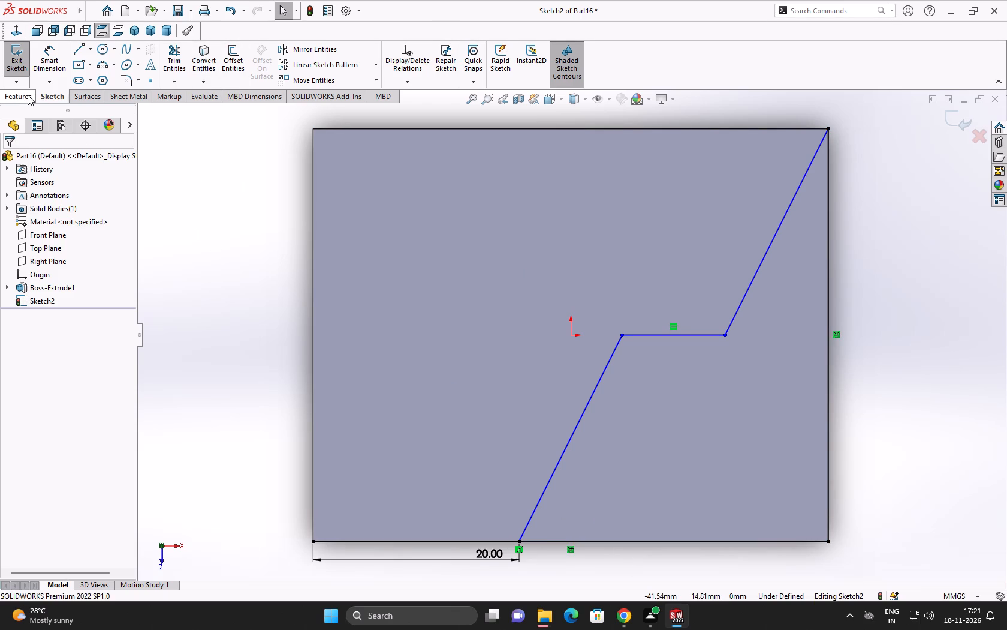
click(182, 58)
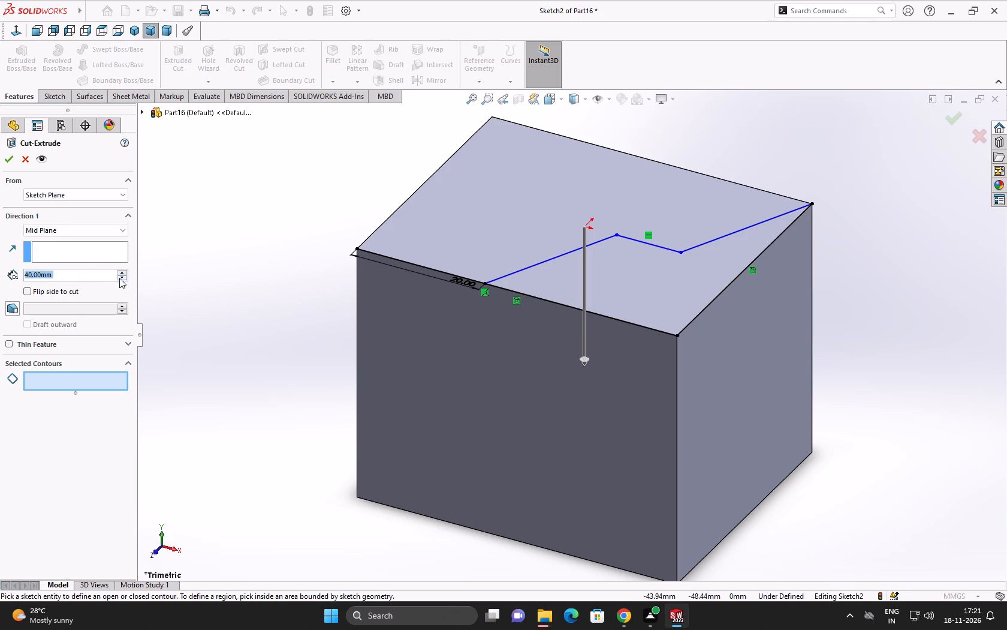
double_click(125, 278)
click(125, 278)
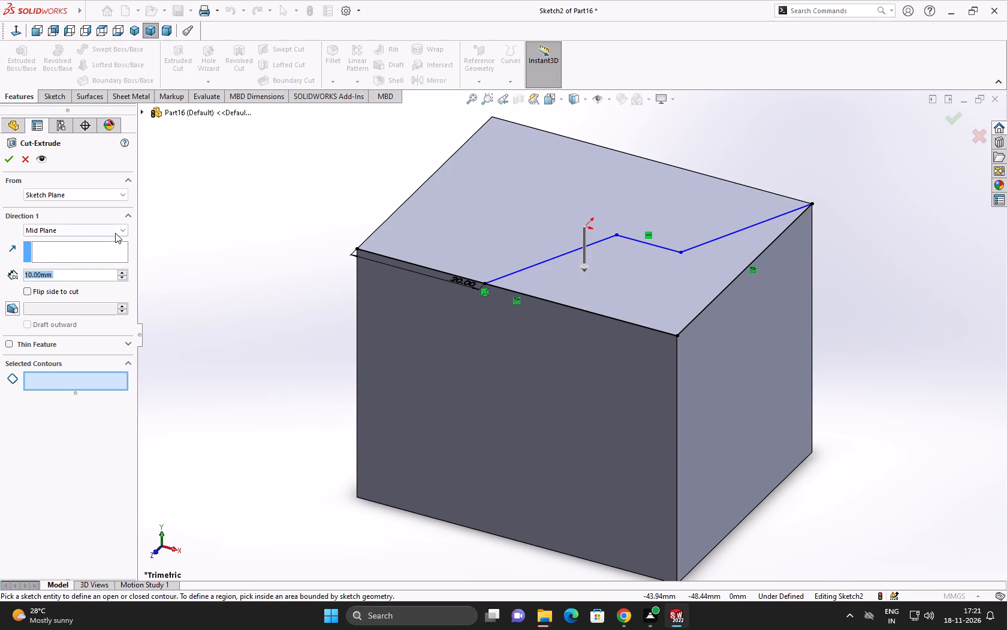
click(115, 233)
click(110, 245)
click(113, 232)
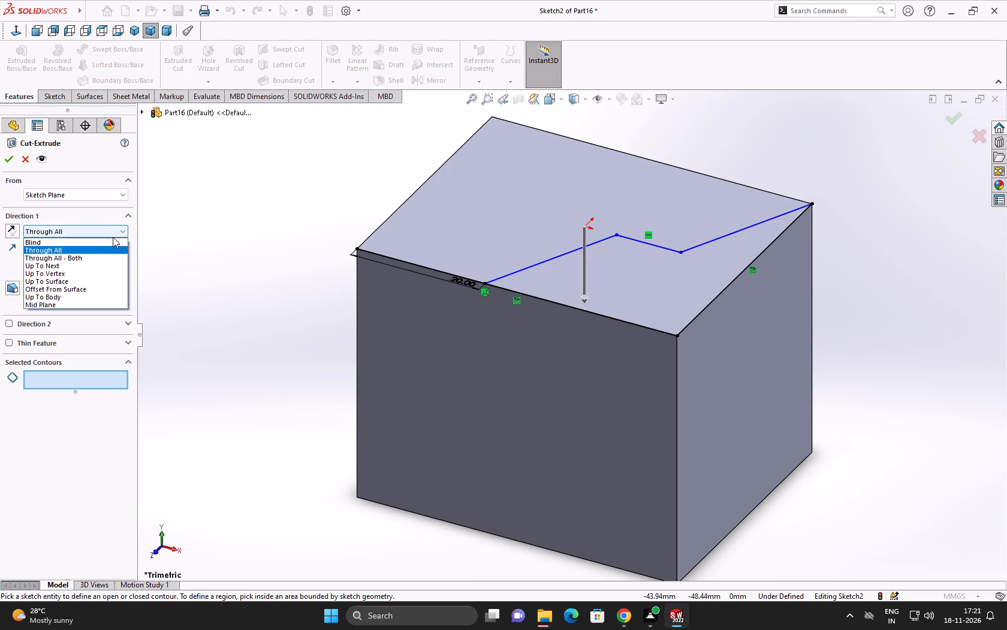
click(112, 242)
click(110, 402)
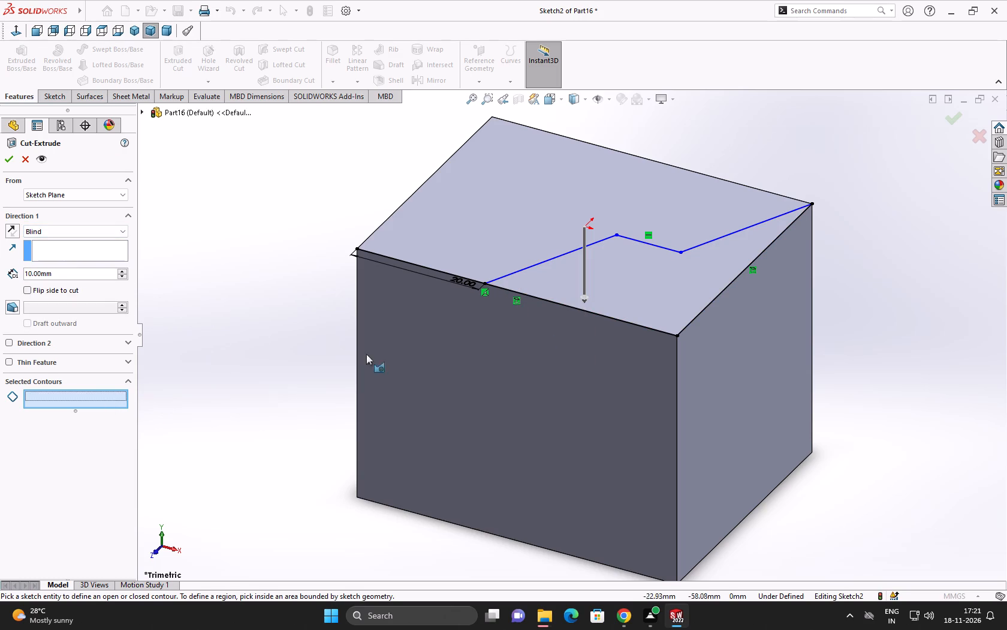
click(627, 268)
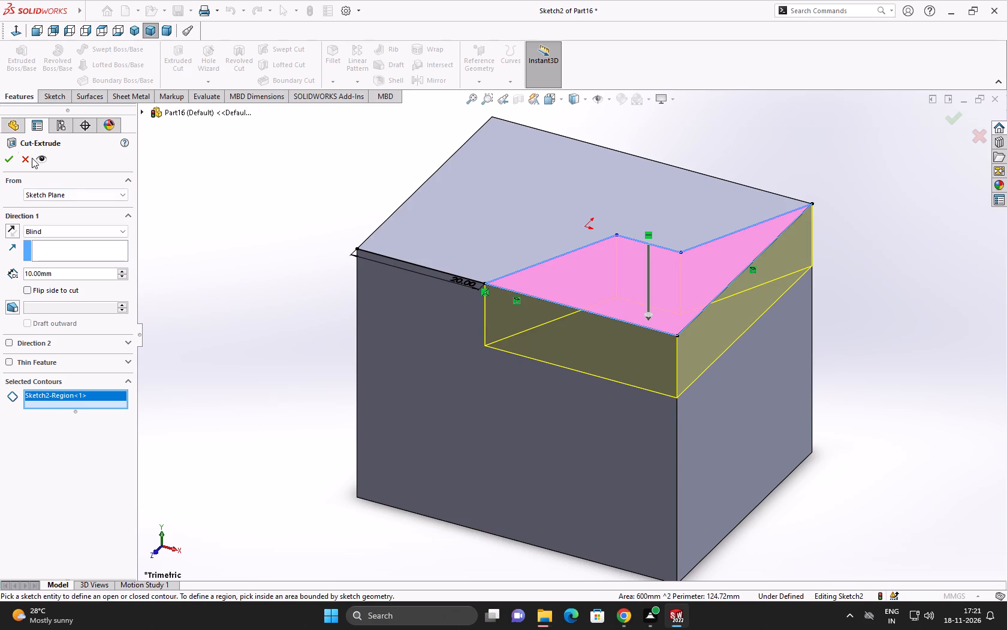
click(9, 158)
click(287, 272)
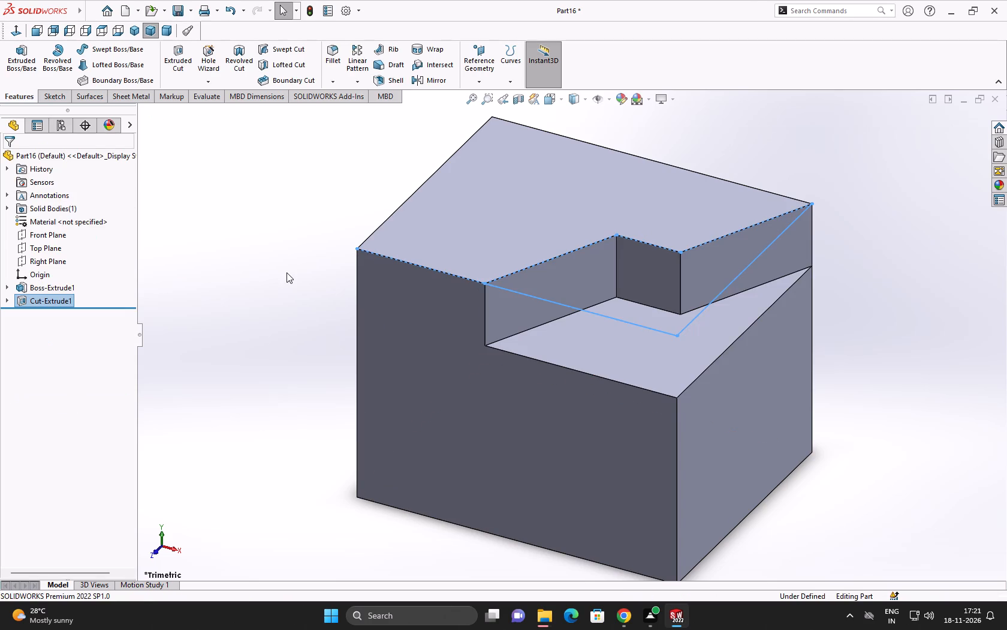
Start a sketch on the lowered face left by the 10 mm cut.
middle_drag(251, 283, 275, 400)
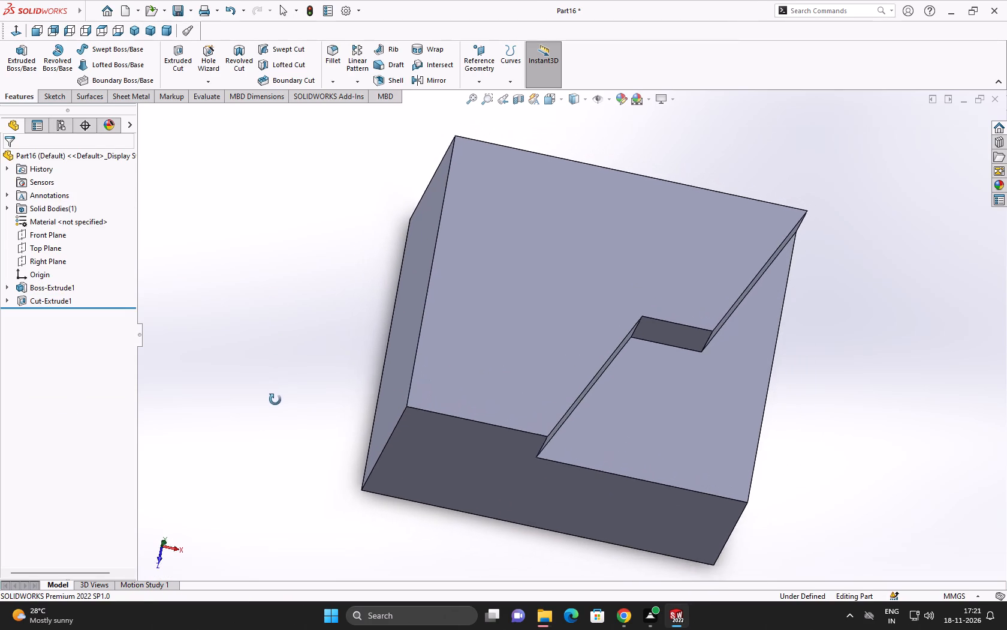
middle_drag(275, 400, 266, 428)
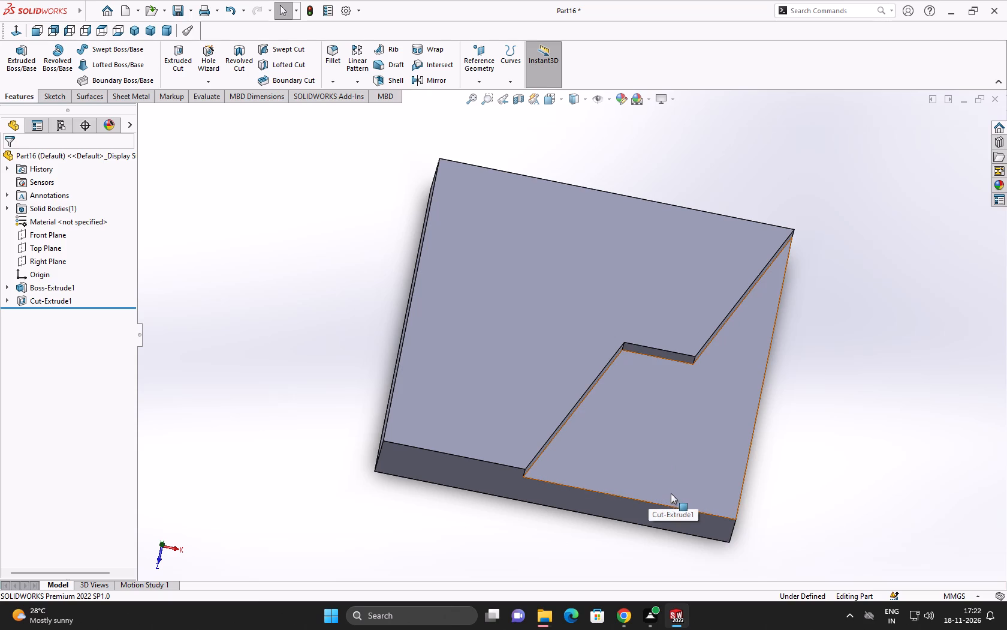
click(693, 460)
click(747, 420)
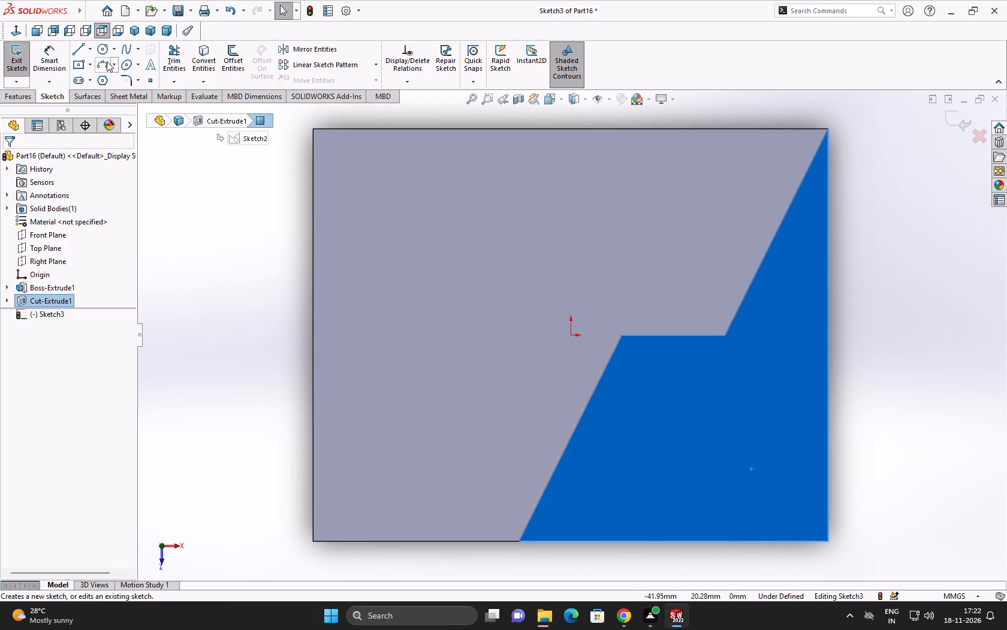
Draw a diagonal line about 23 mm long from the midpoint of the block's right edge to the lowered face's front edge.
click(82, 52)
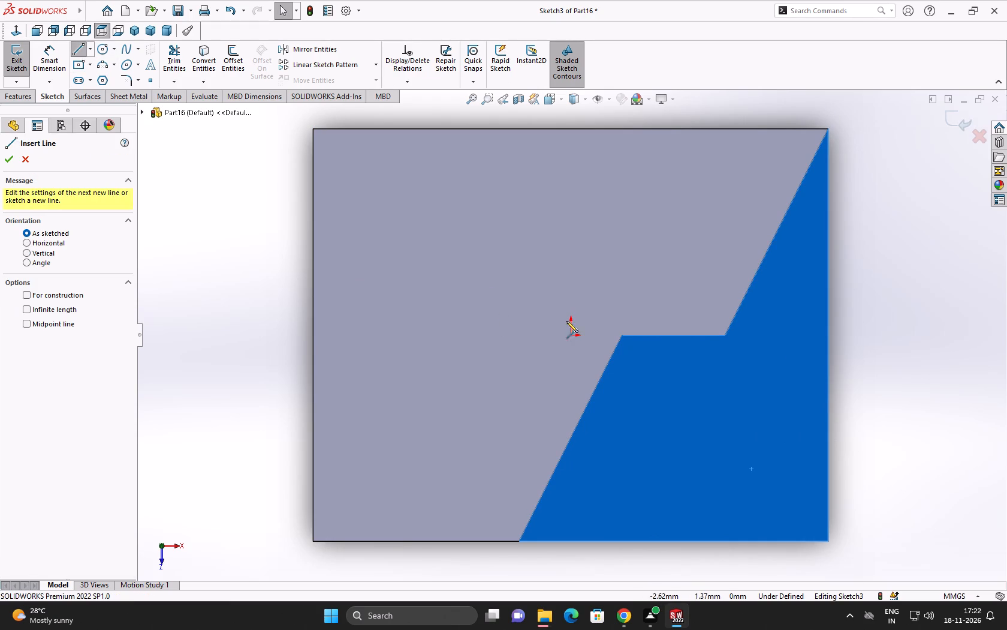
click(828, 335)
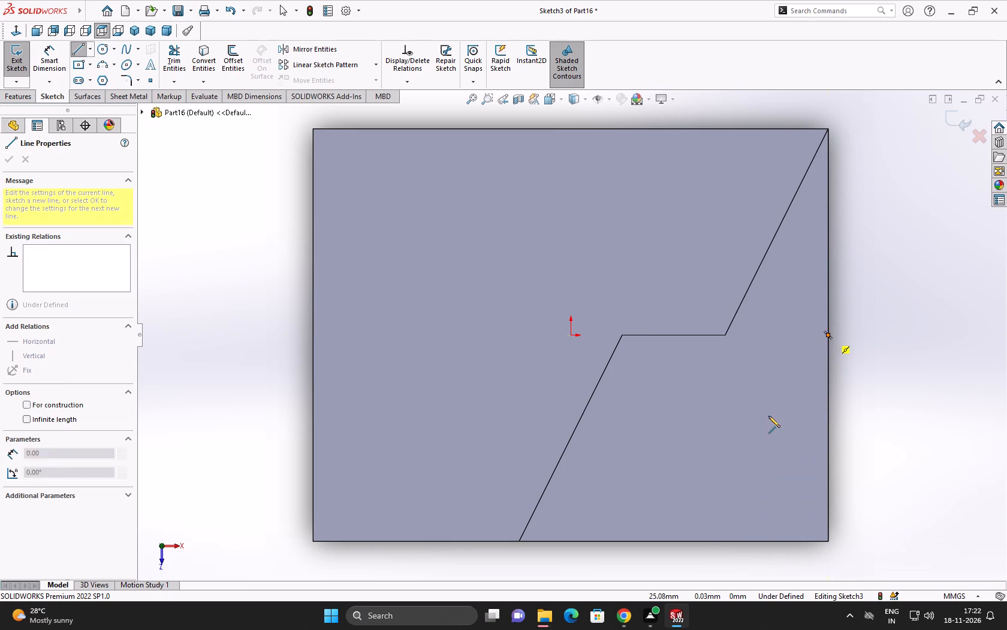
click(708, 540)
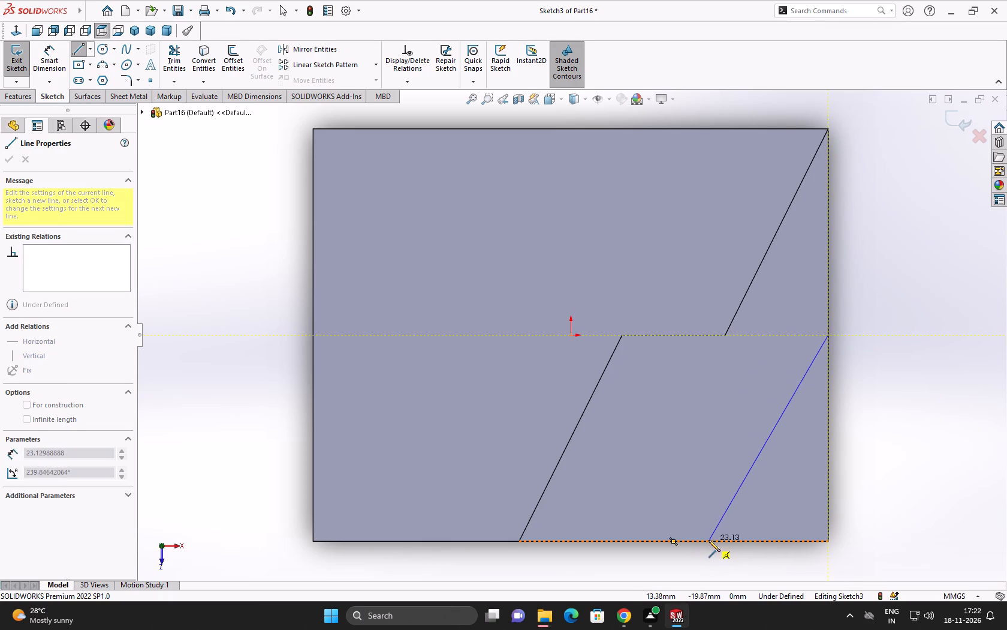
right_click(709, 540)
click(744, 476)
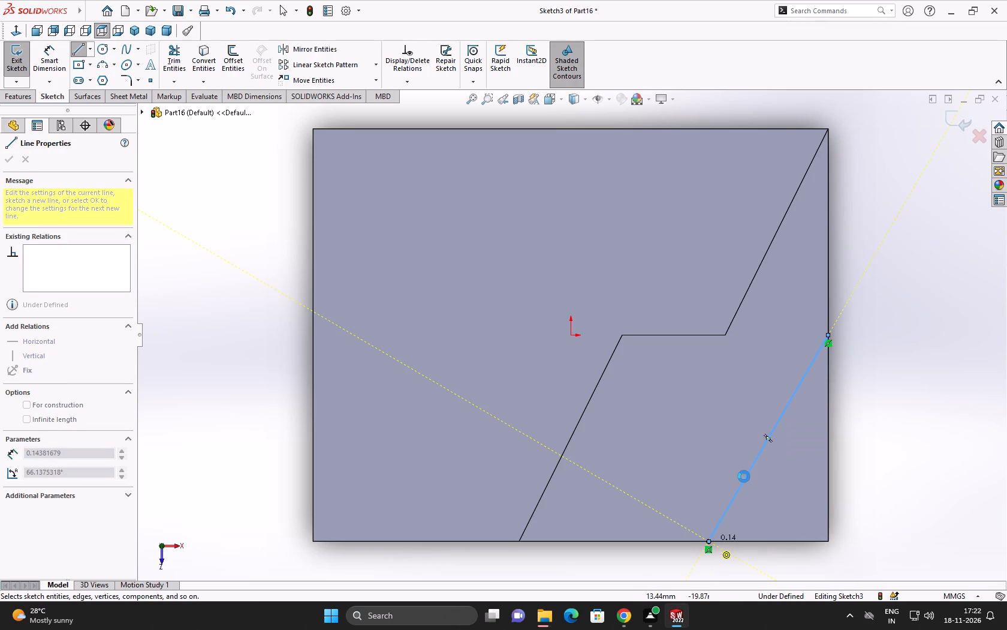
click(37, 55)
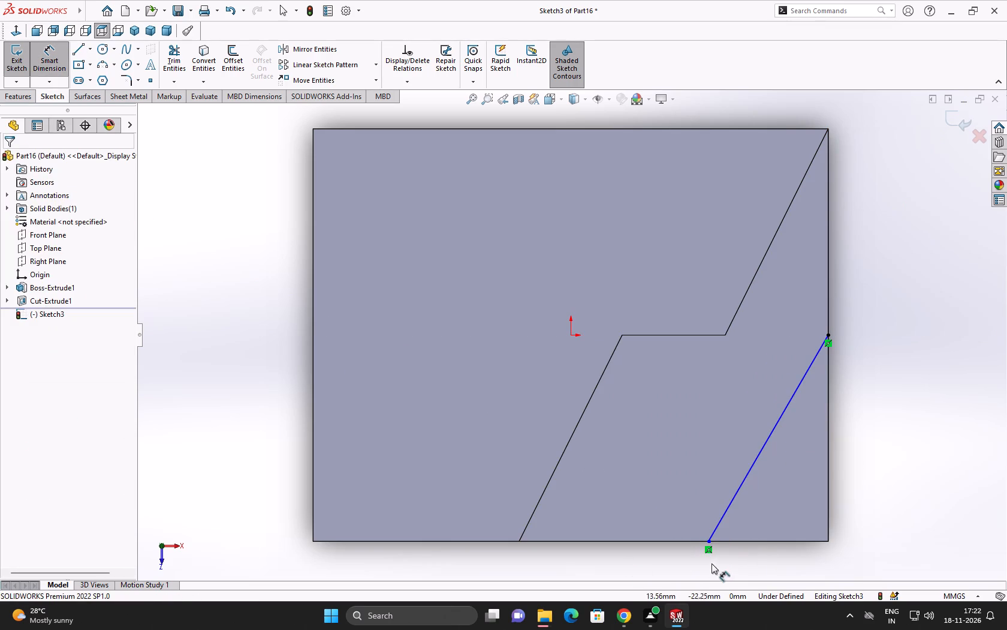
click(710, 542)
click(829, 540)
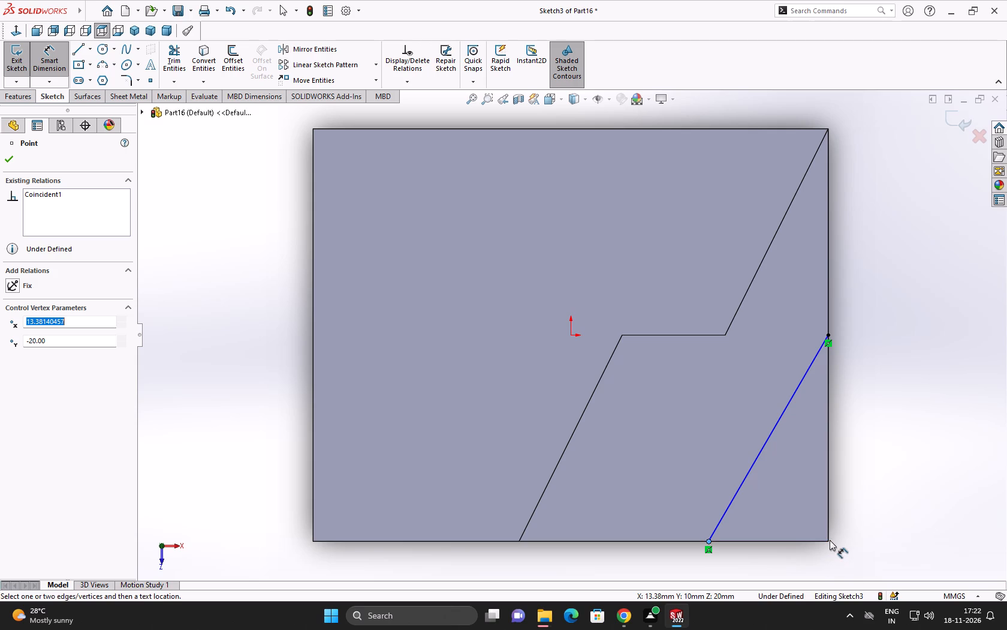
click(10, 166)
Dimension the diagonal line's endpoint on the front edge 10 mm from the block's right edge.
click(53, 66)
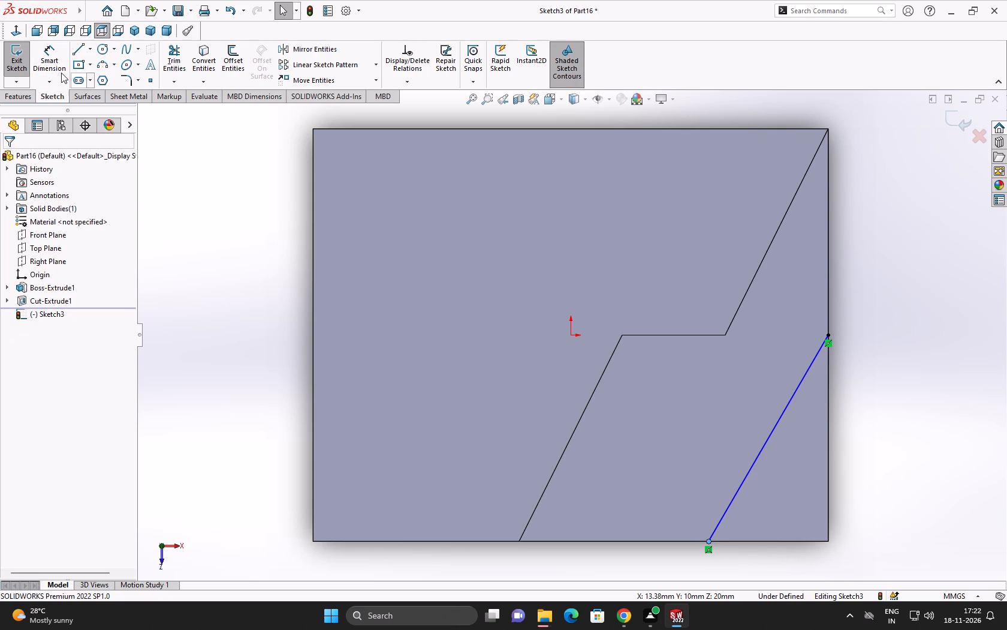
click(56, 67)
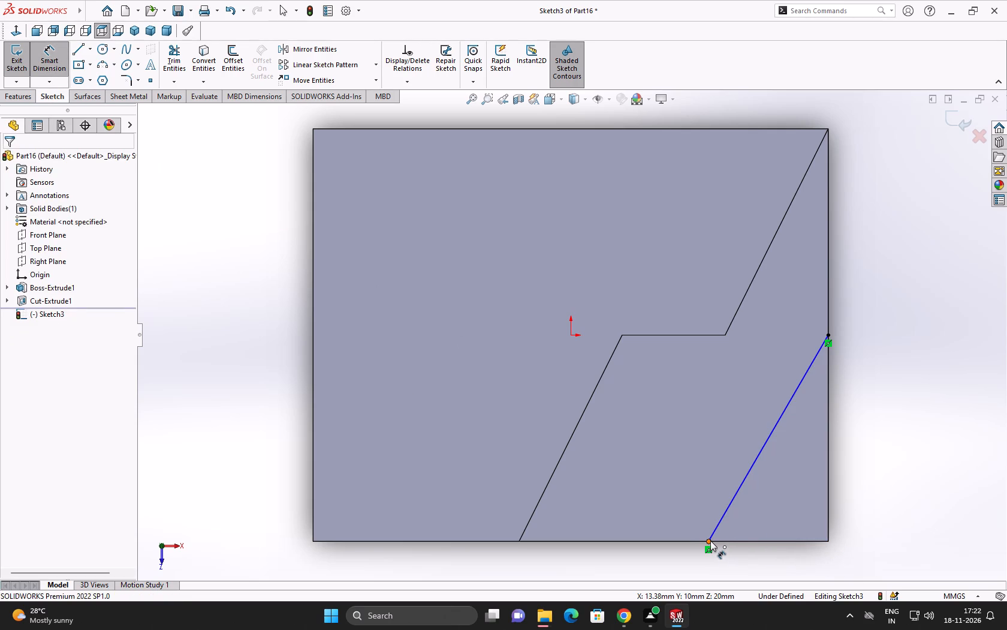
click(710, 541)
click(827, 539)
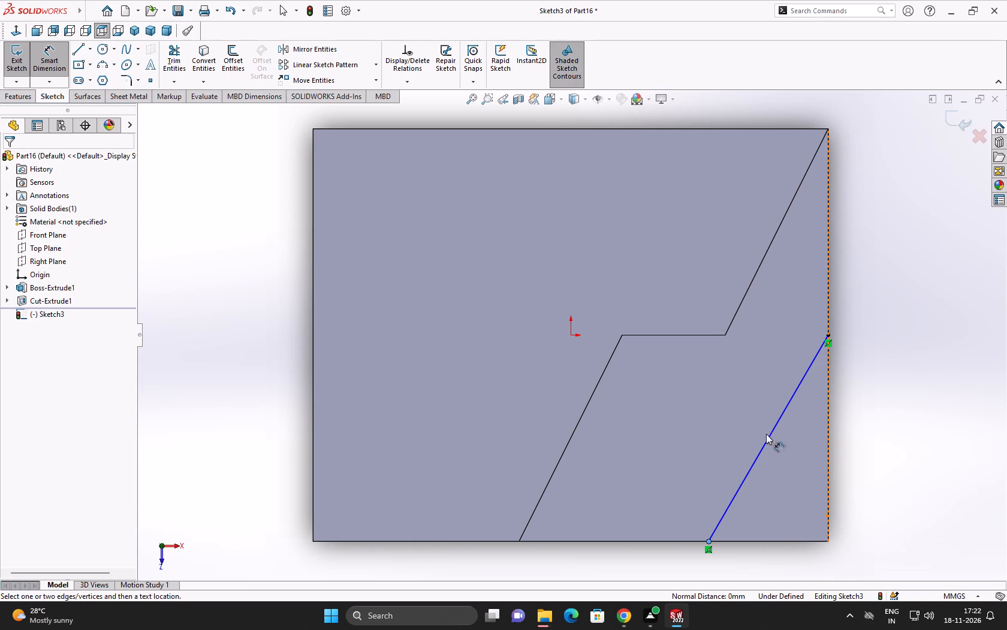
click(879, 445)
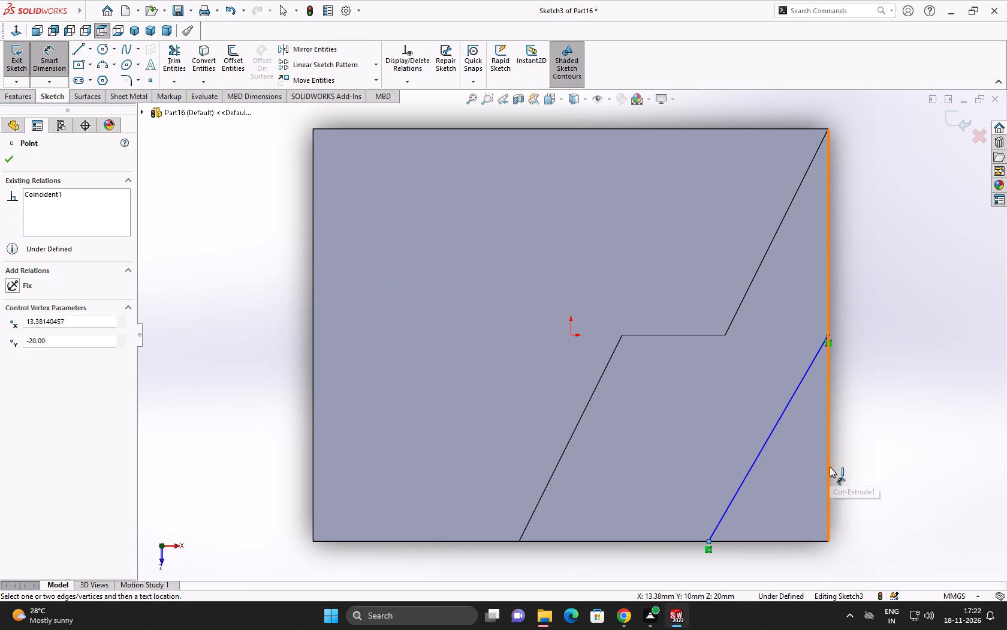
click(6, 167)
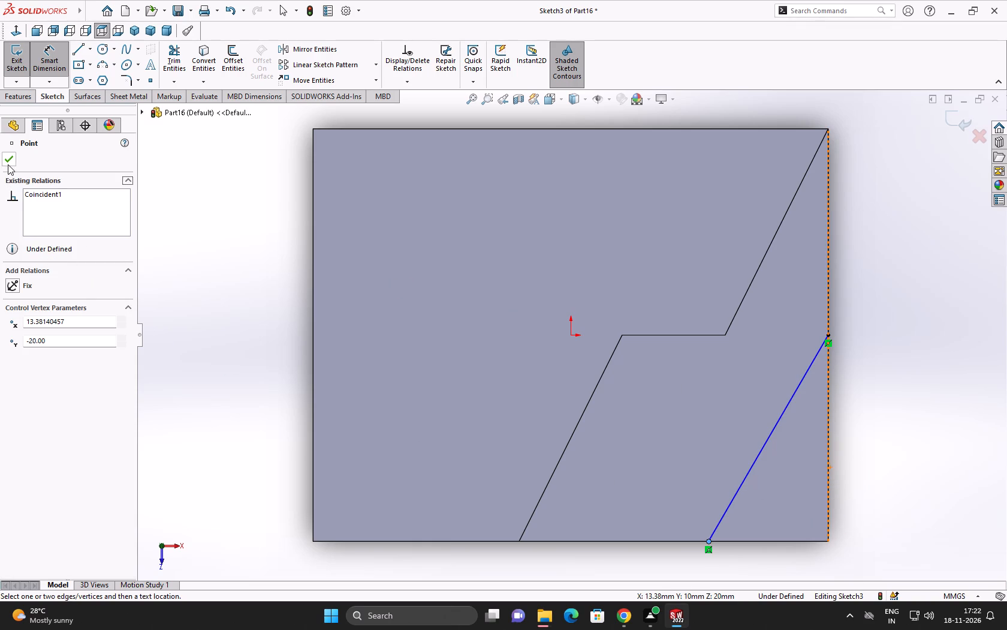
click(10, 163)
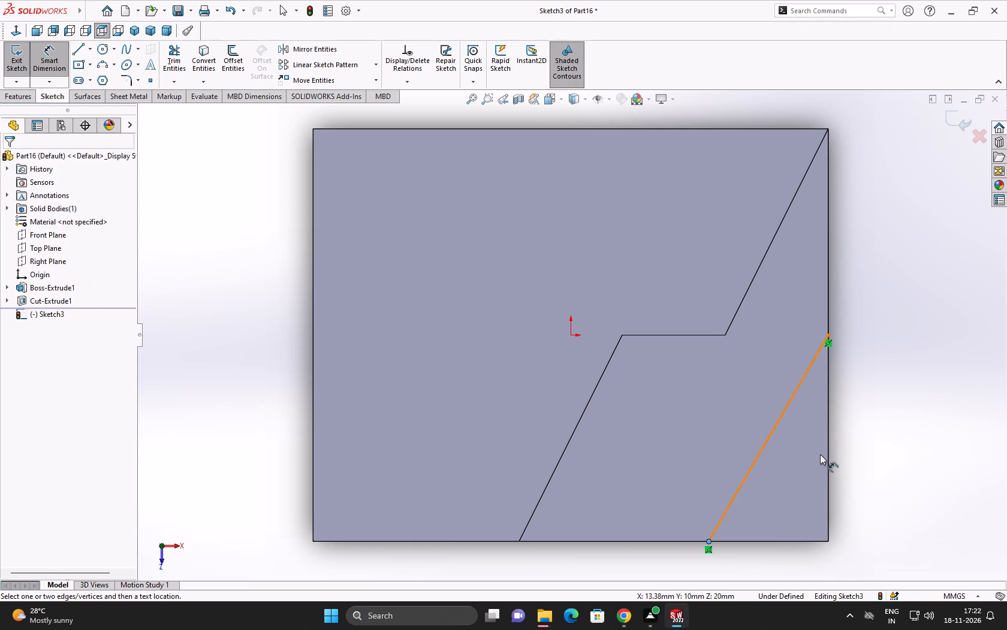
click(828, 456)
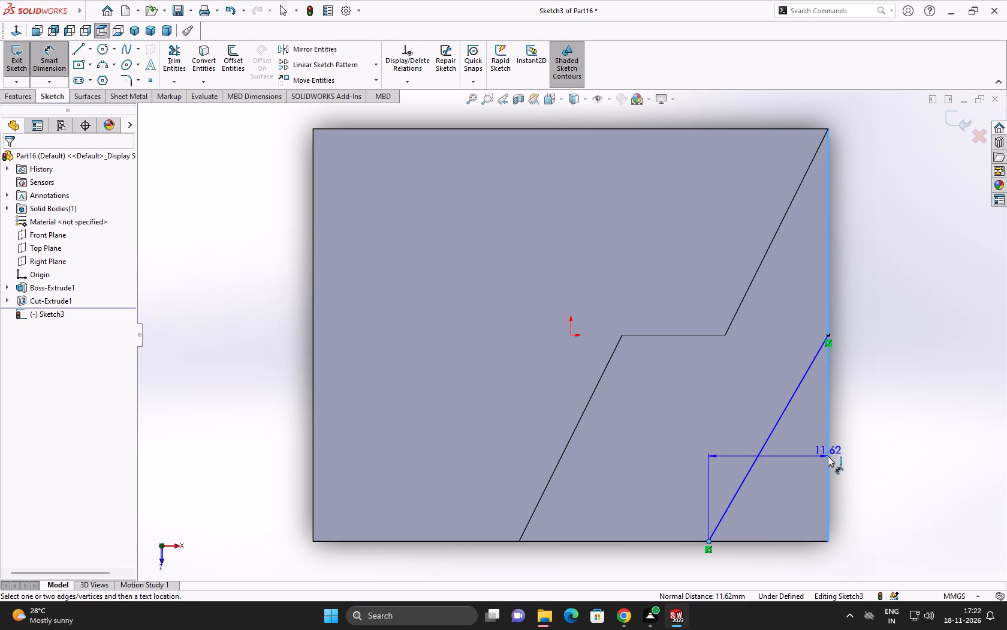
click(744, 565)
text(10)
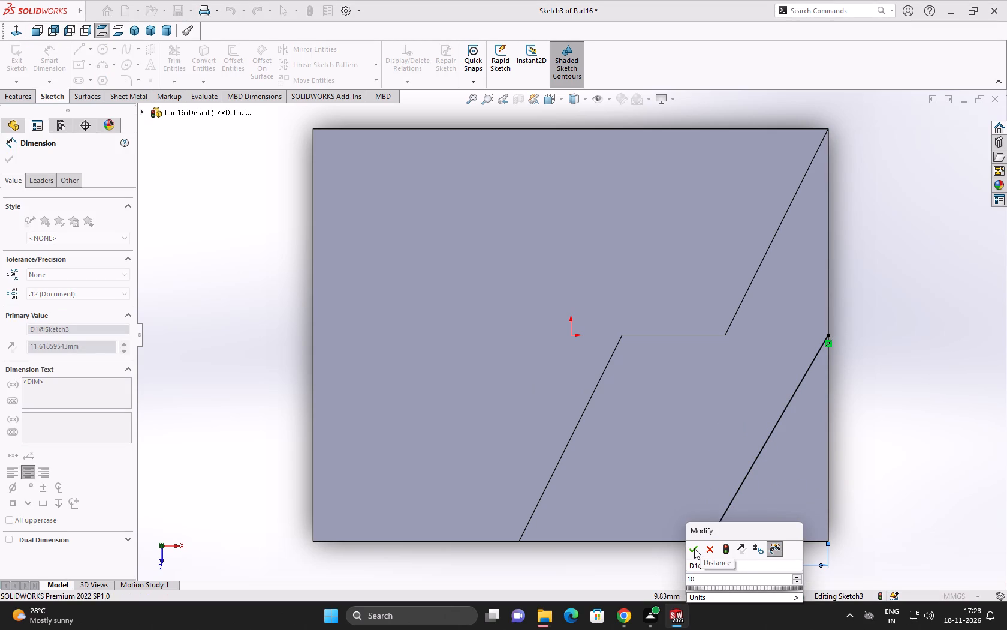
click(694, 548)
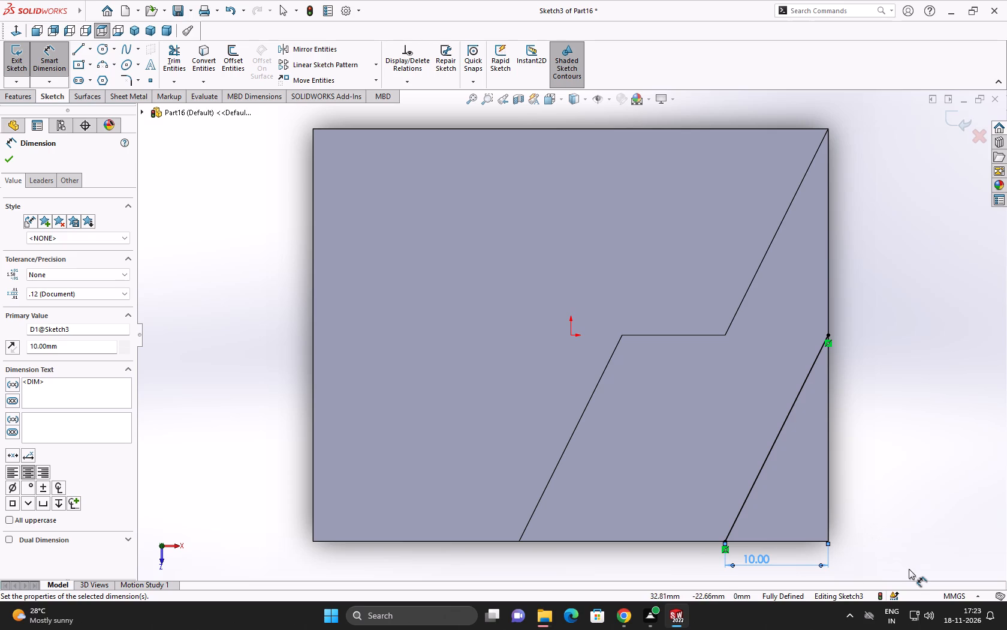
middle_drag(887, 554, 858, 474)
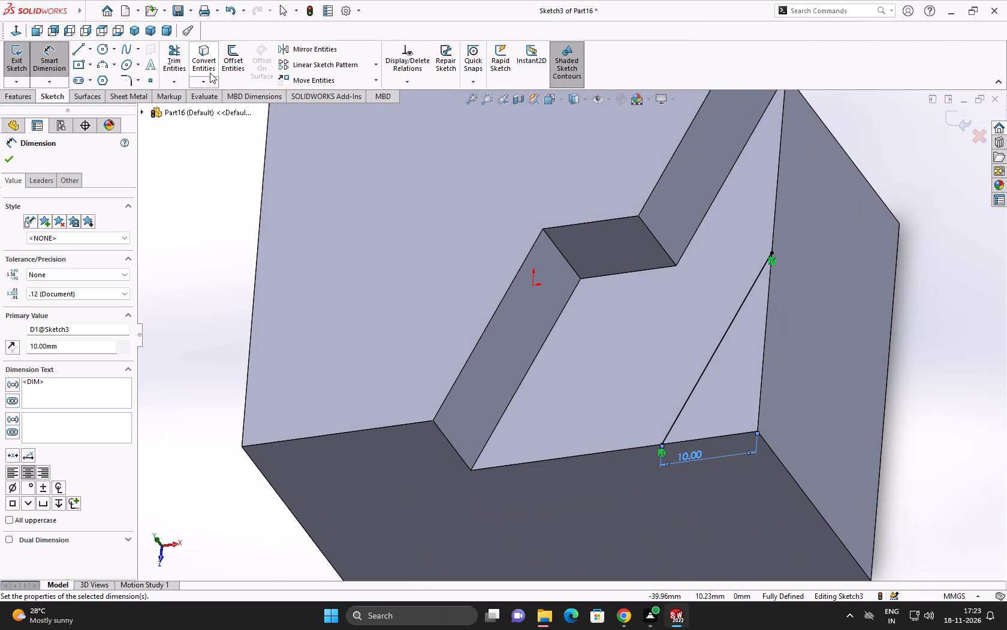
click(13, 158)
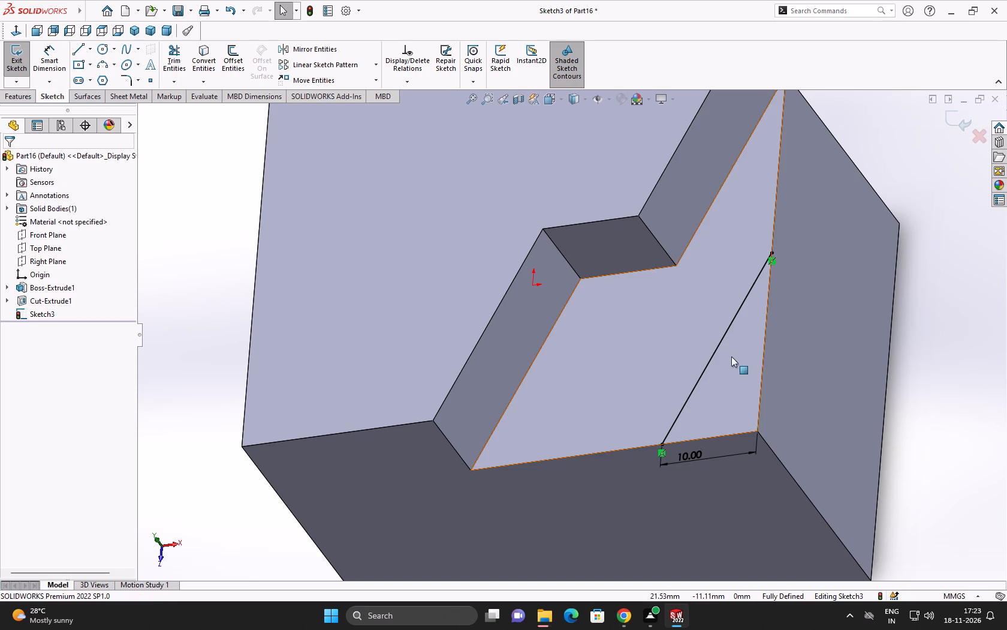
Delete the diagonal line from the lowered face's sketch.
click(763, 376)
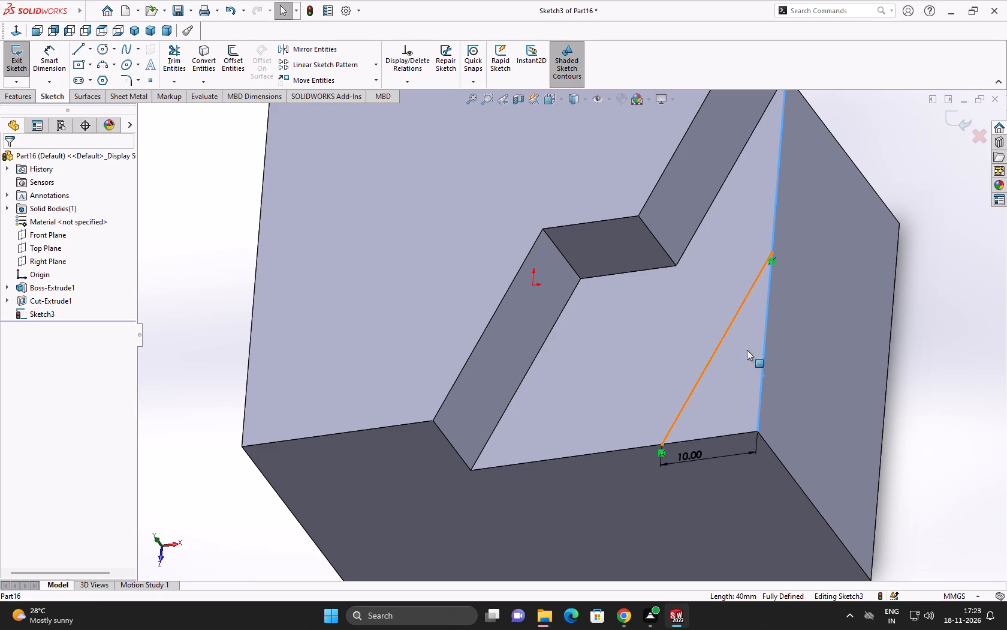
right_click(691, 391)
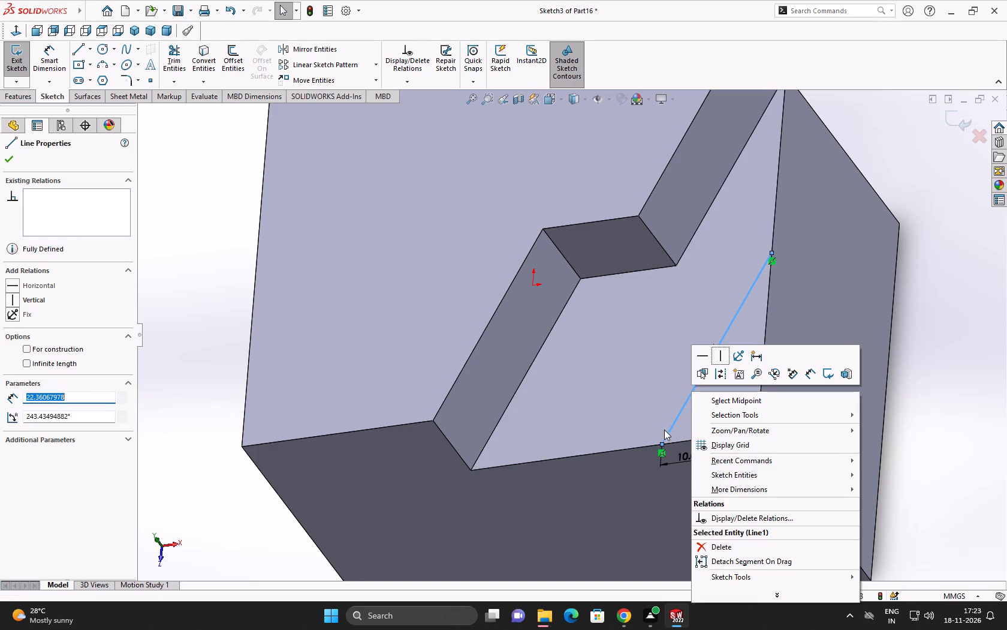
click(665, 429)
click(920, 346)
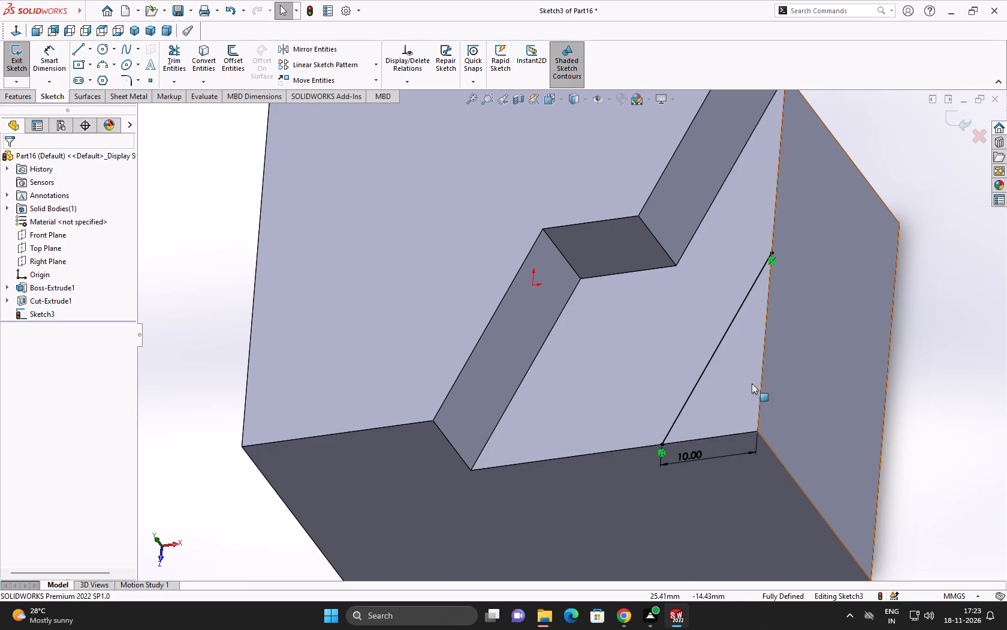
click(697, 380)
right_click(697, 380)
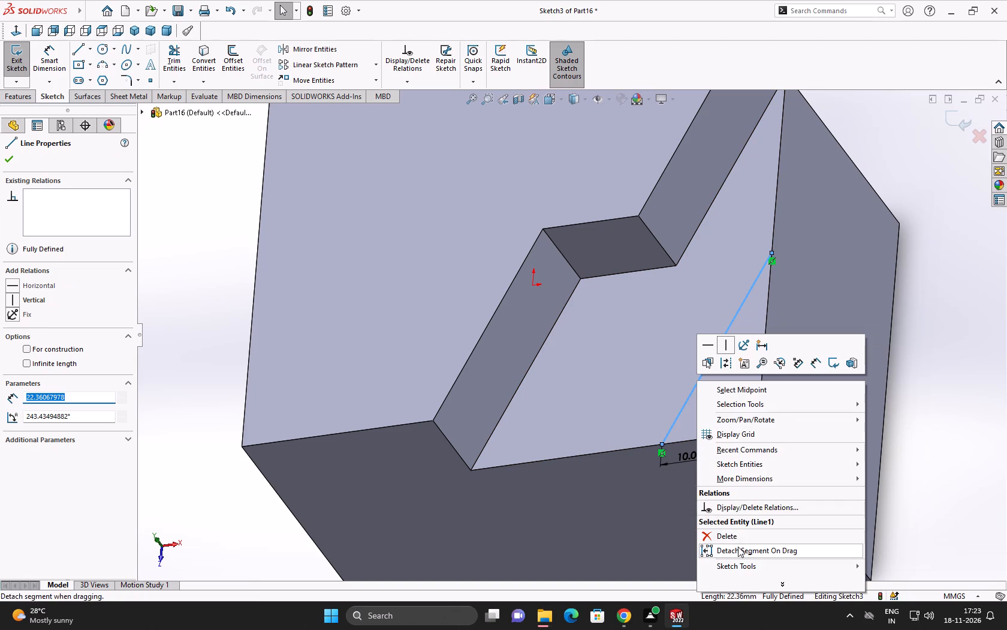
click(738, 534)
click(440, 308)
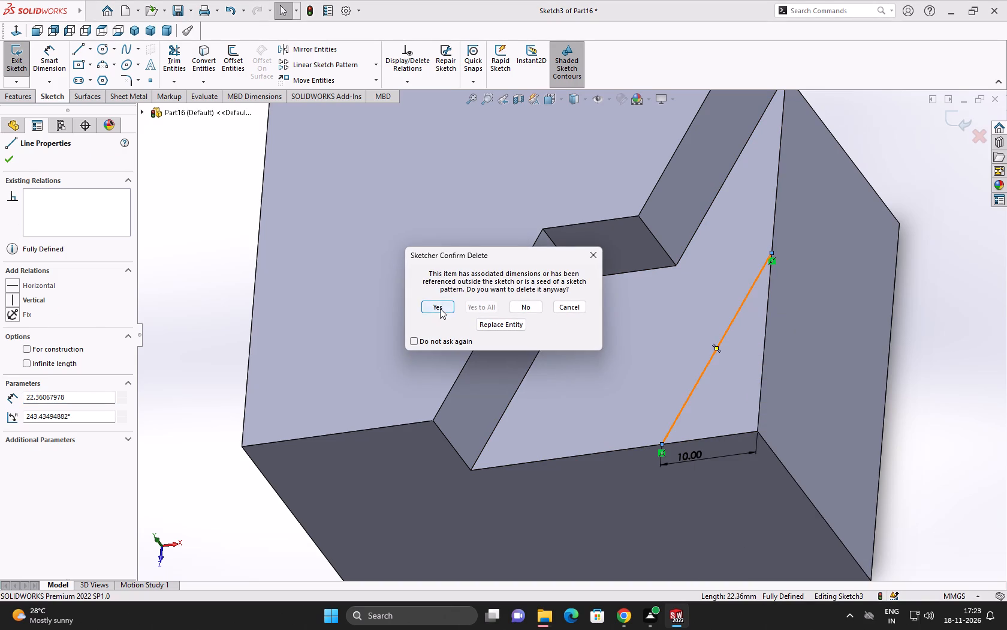
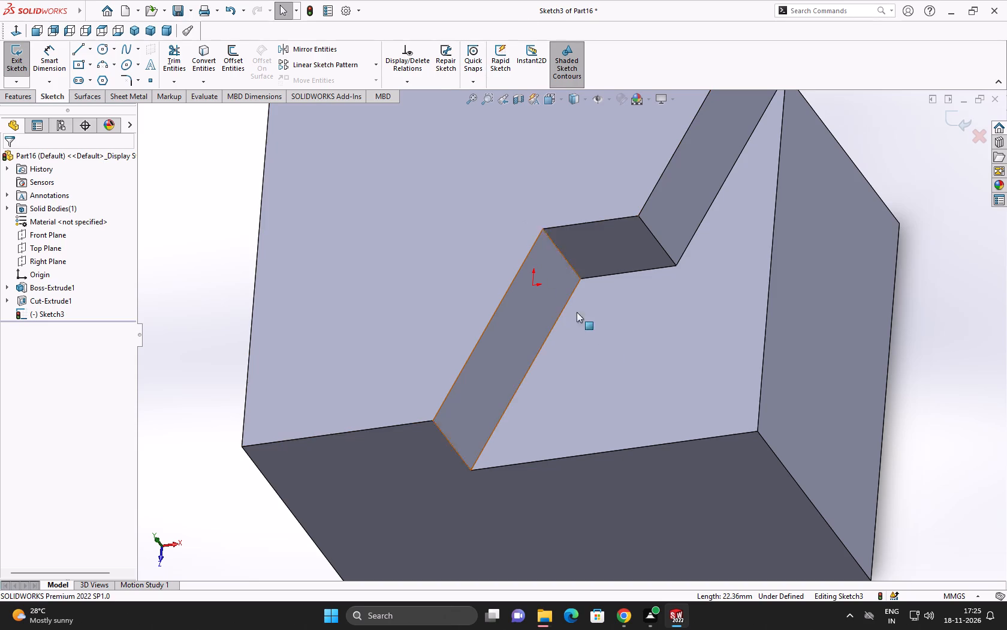
Close the empty sketch and start a new sketch on the lowered face left by the 10 mm cut.
click(617, 343)
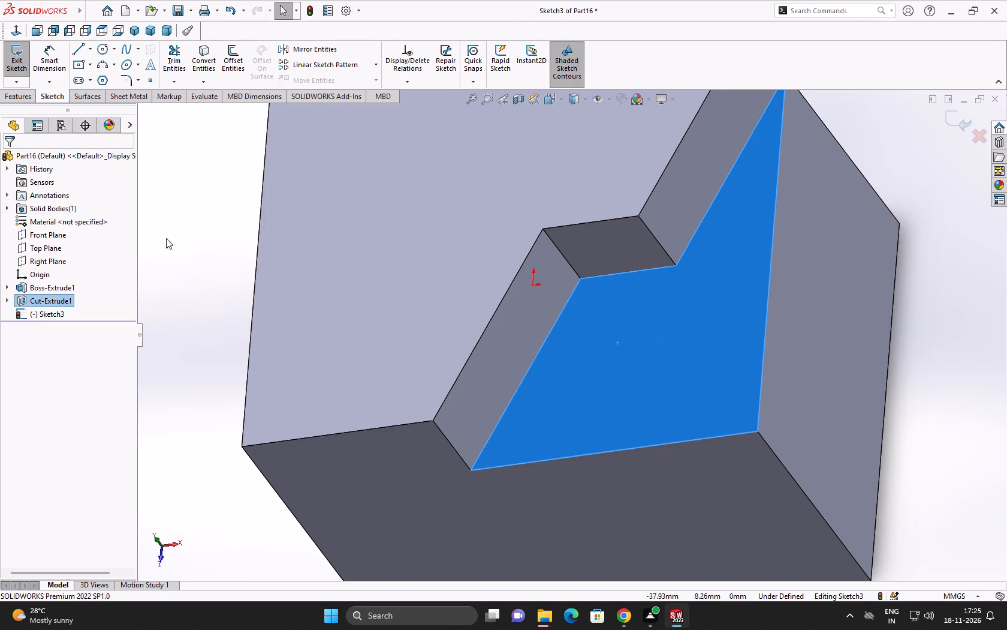
click(177, 240)
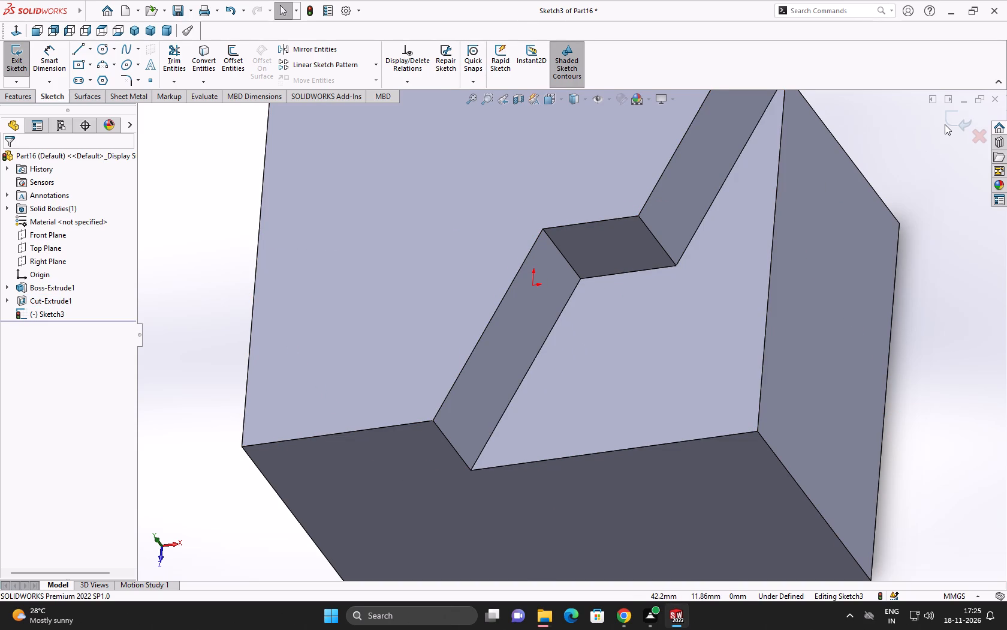
click(945, 124)
click(960, 122)
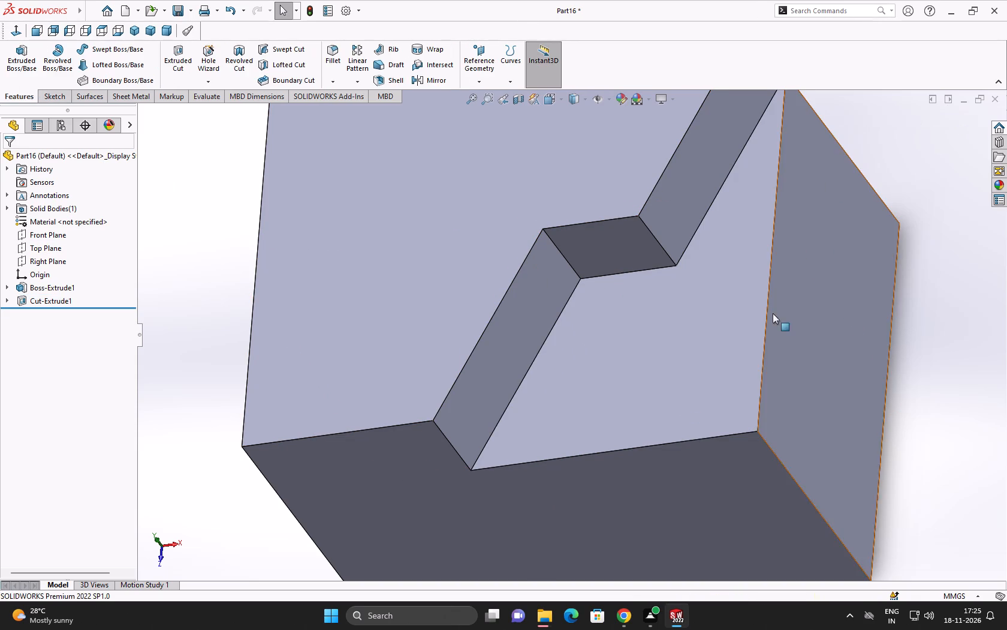
click(656, 358)
click(707, 320)
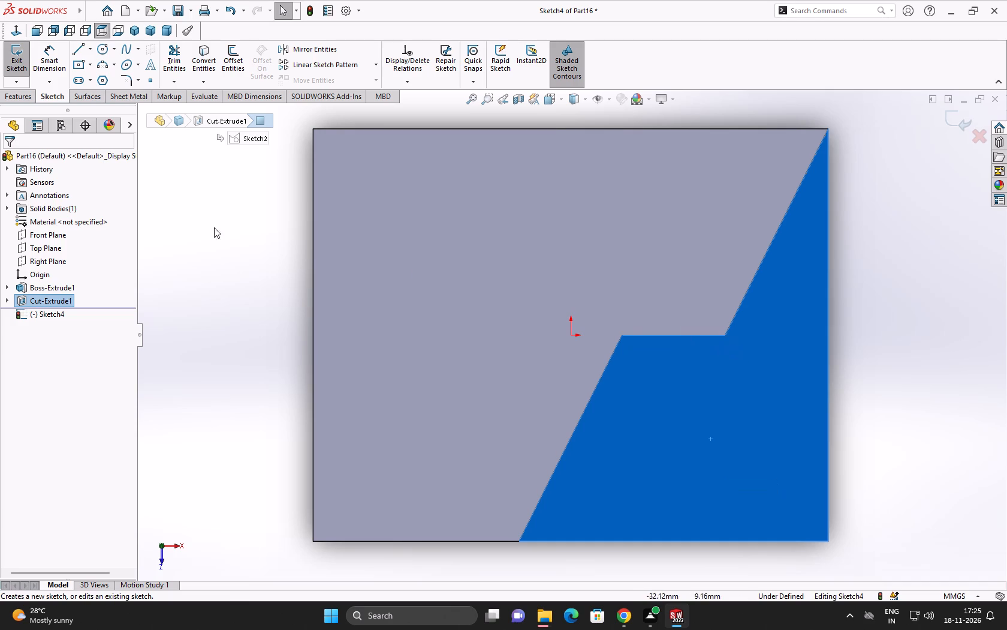
Draw a diagonal line about 22 mm long from the lowered face's inner step corner to its front edge.
click(75, 49)
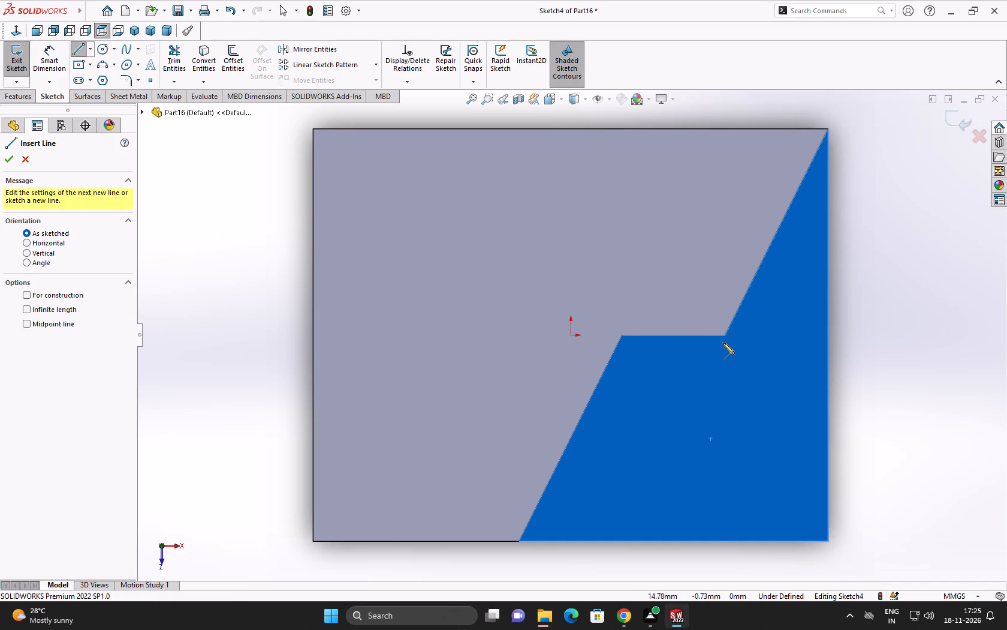
click(726, 336)
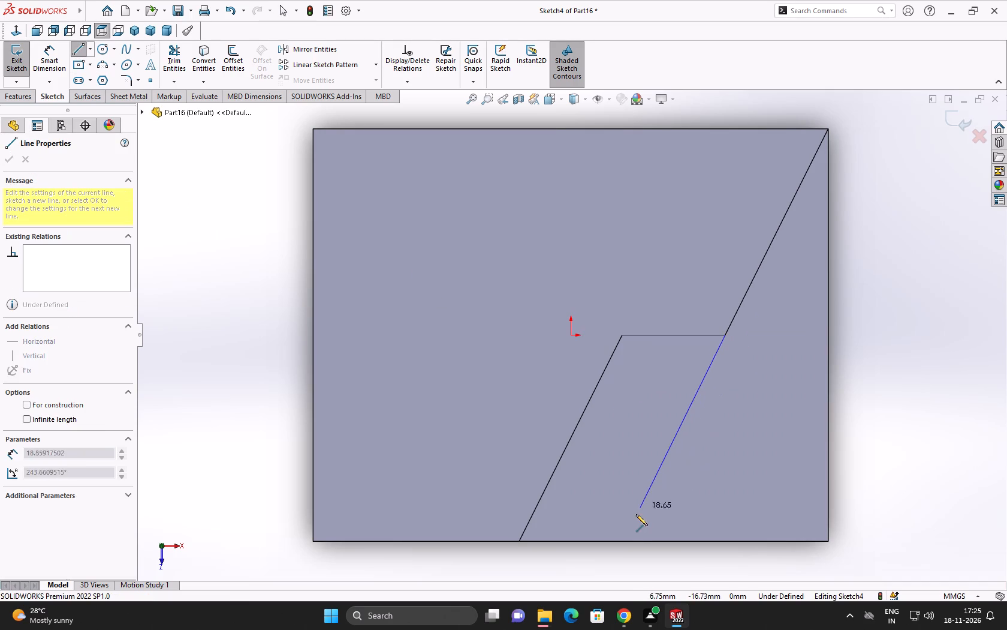
click(621, 542)
right_click(621, 542)
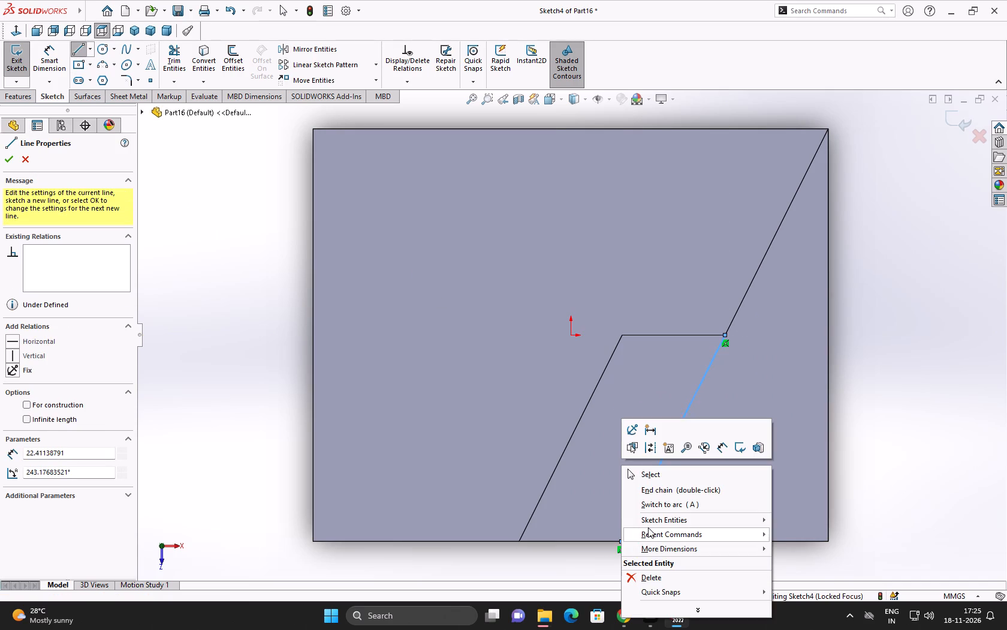
click(645, 473)
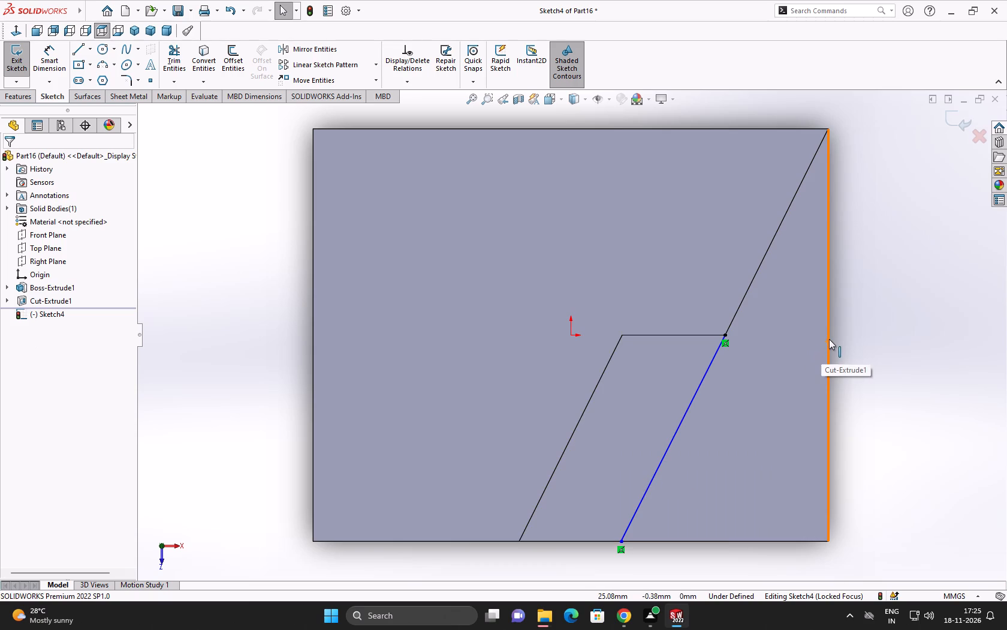
Draw a 10 mm horizontal line from the inner step corner to the block's right edge, continuing about 21 mm diagonally to the front edge.
click(726, 335)
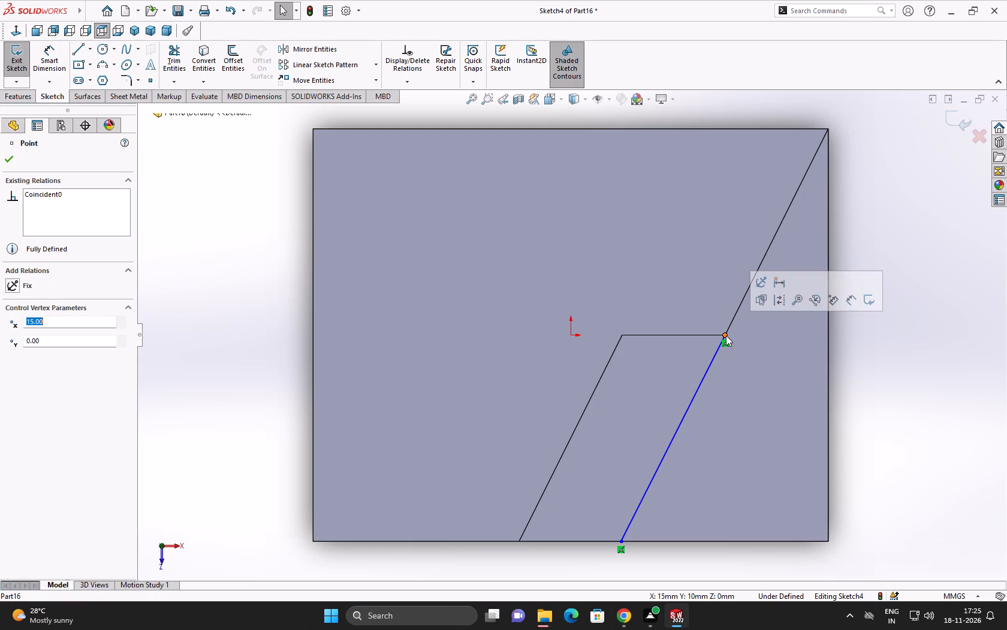
click(82, 46)
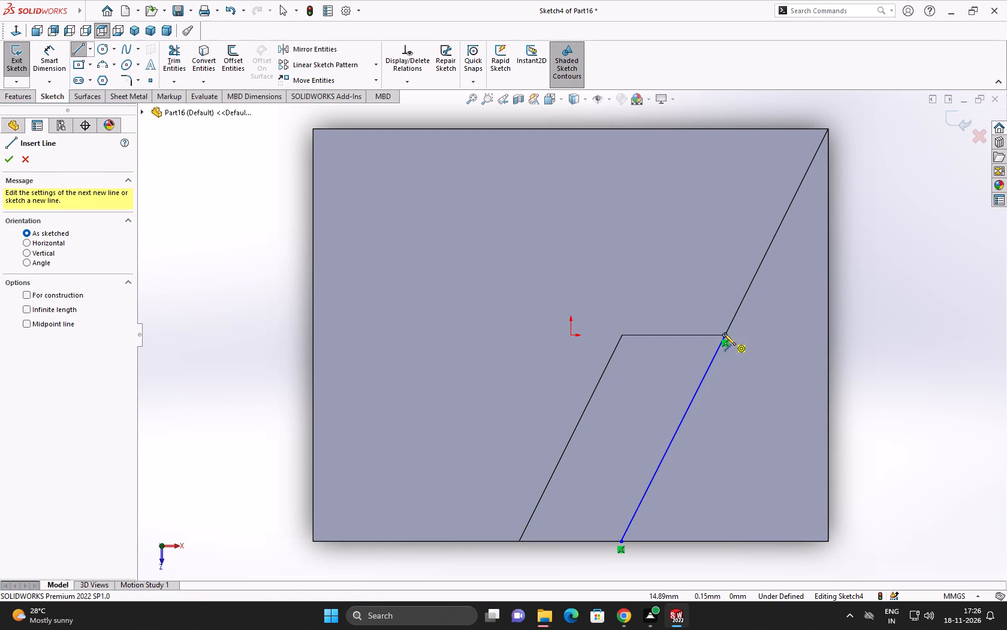
click(726, 334)
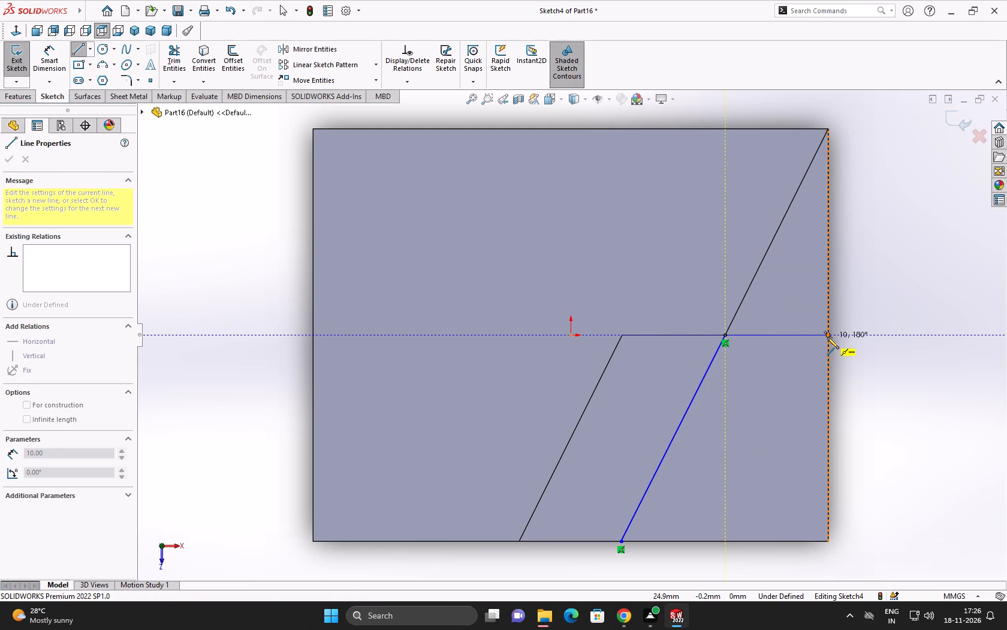
click(830, 337)
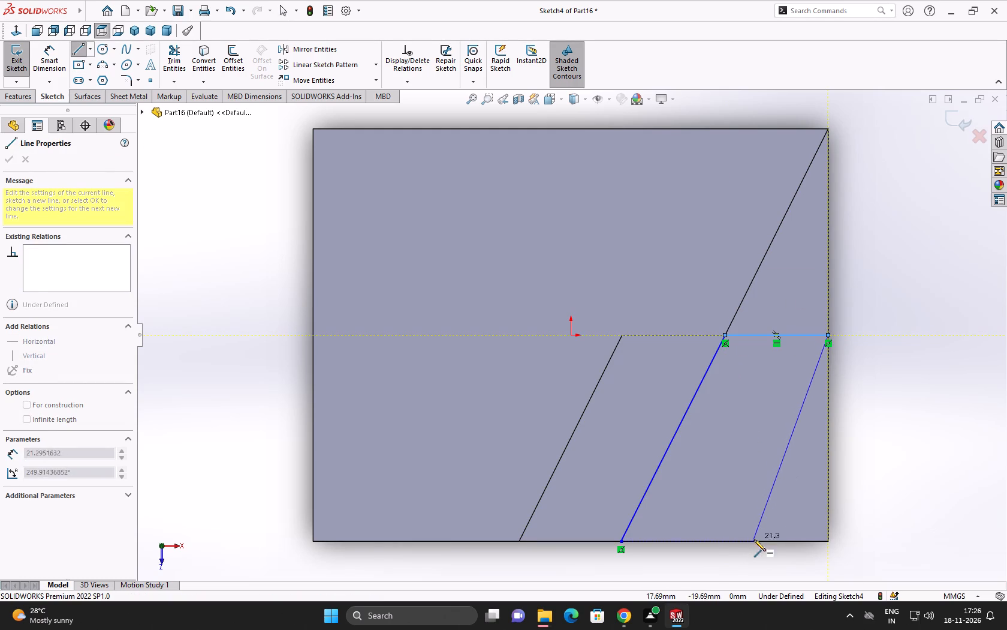
click(758, 540)
right_click(758, 540)
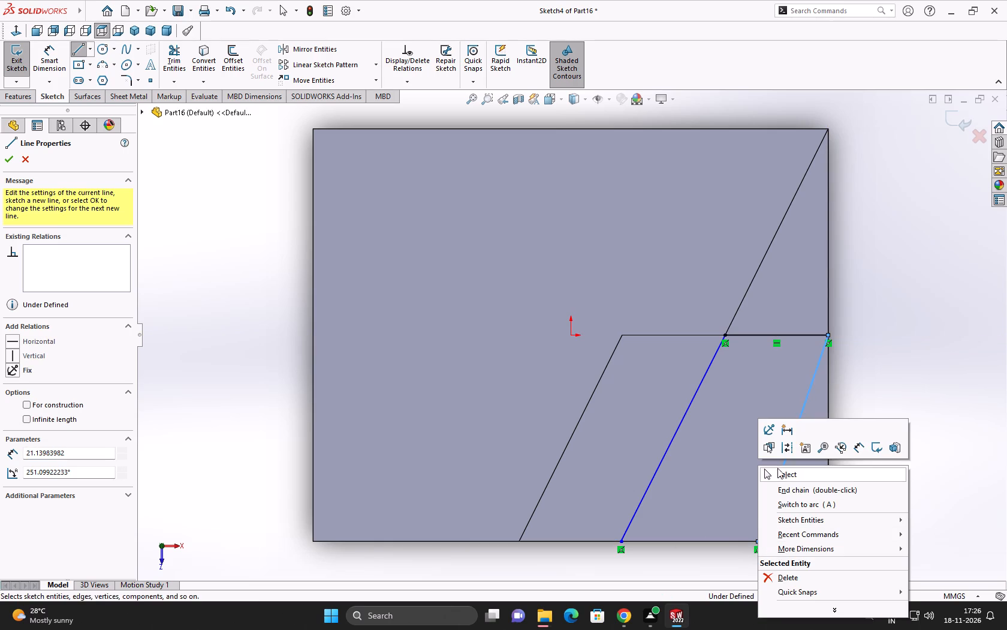
click(783, 475)
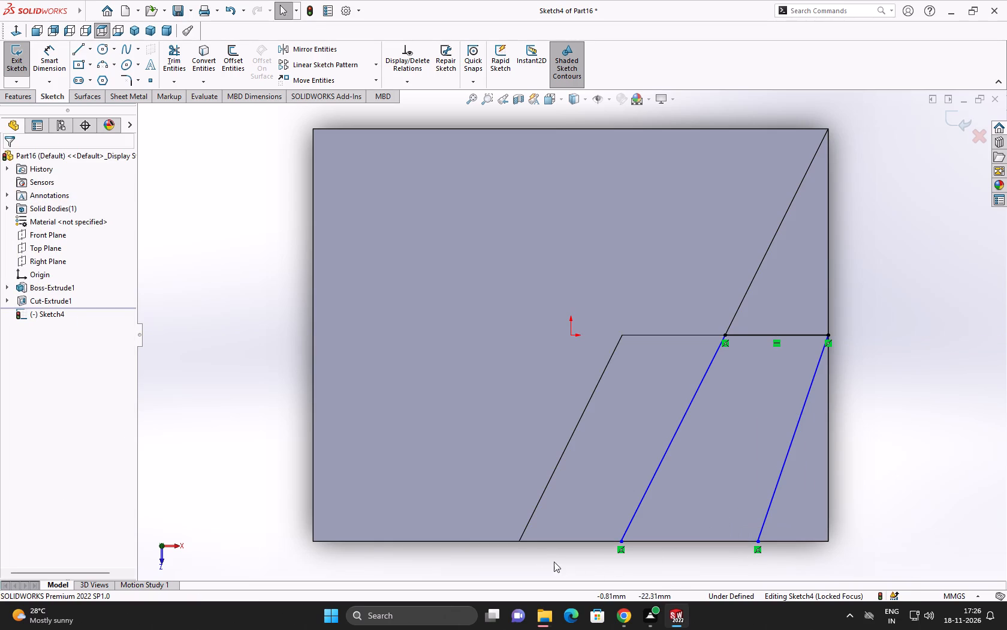
Dimension the first diagonal's front endpoint 10 mm from the lowered face's front-left corner.
click(54, 64)
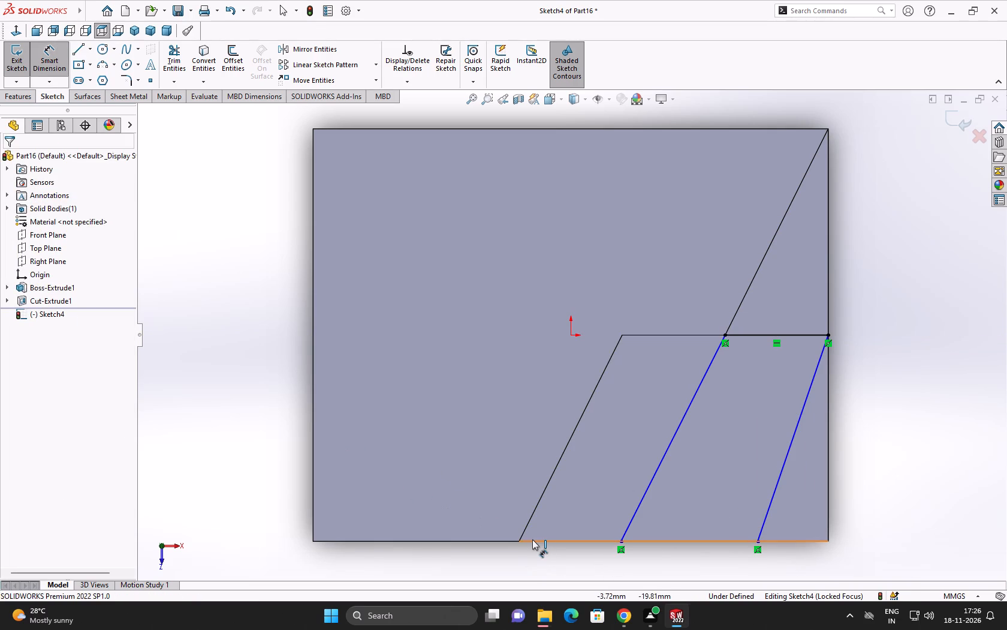
click(518, 542)
click(619, 542)
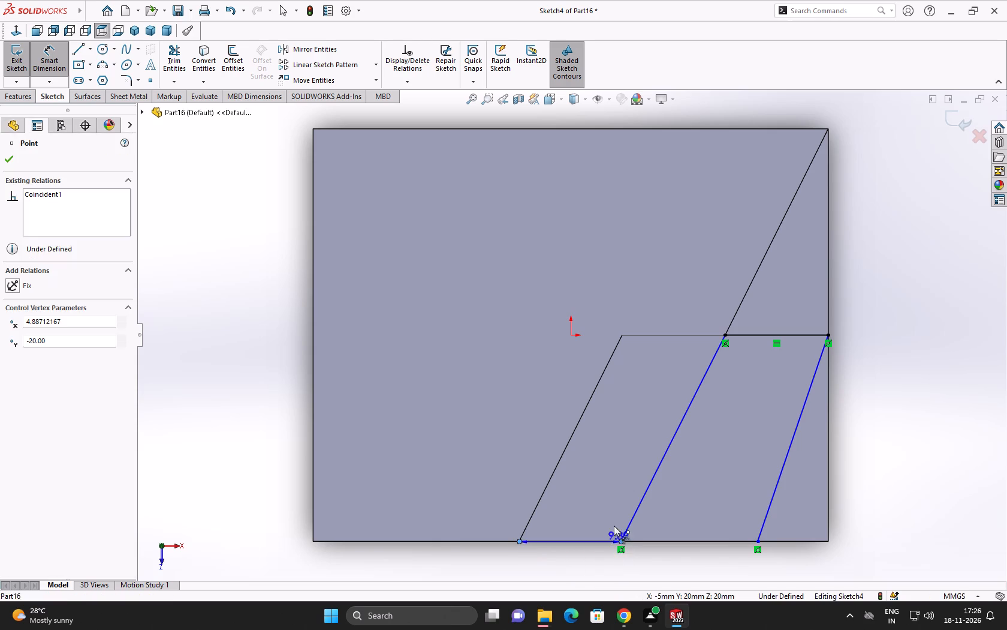
click(610, 514)
text(10)
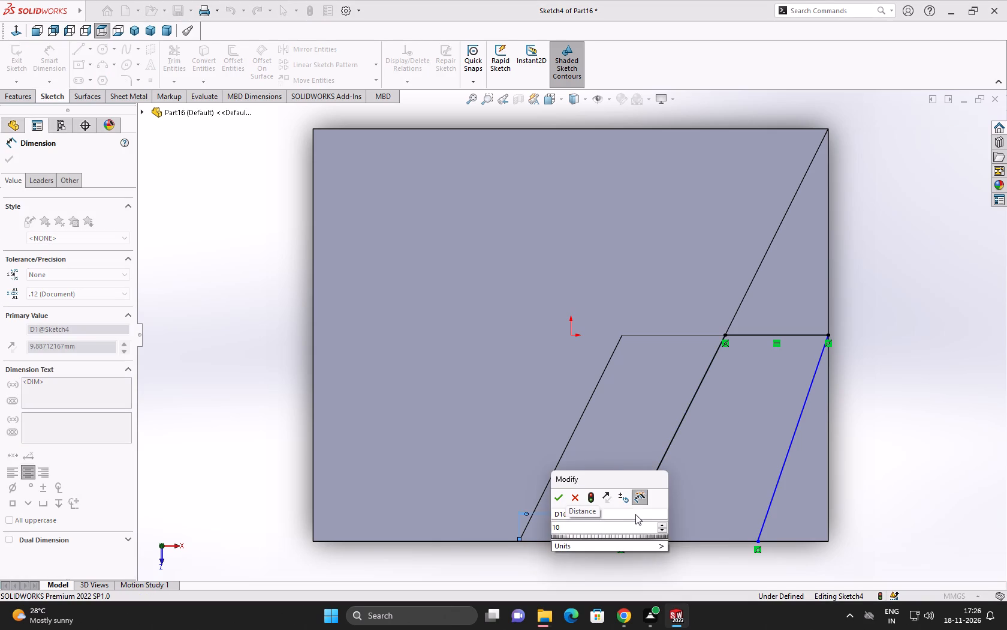
click(560, 501)
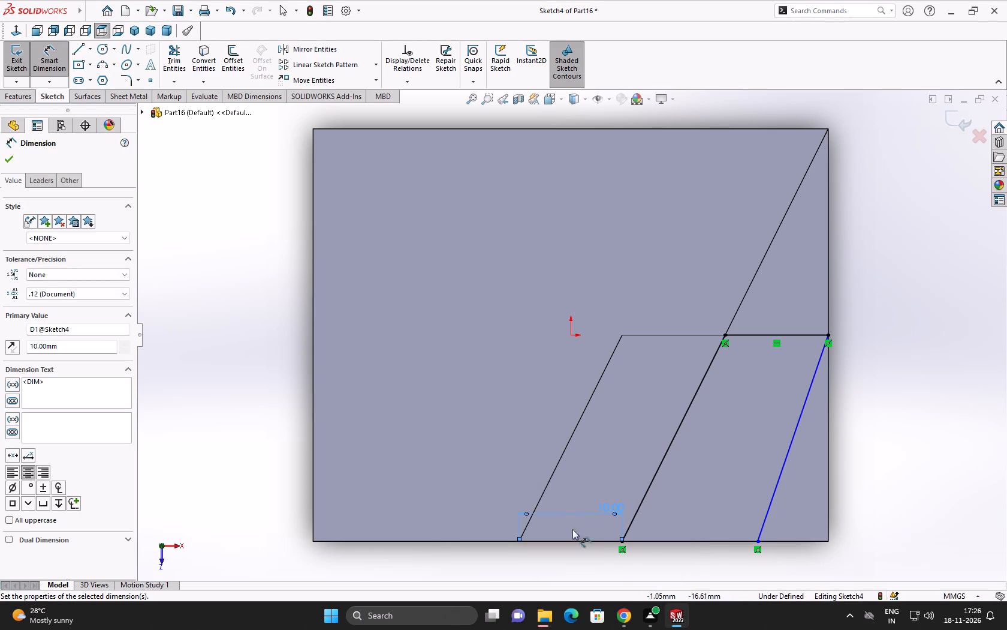
Dimension the second diagonal's front endpoint 10 mm from the block's front-right corner.
click(760, 542)
click(828, 540)
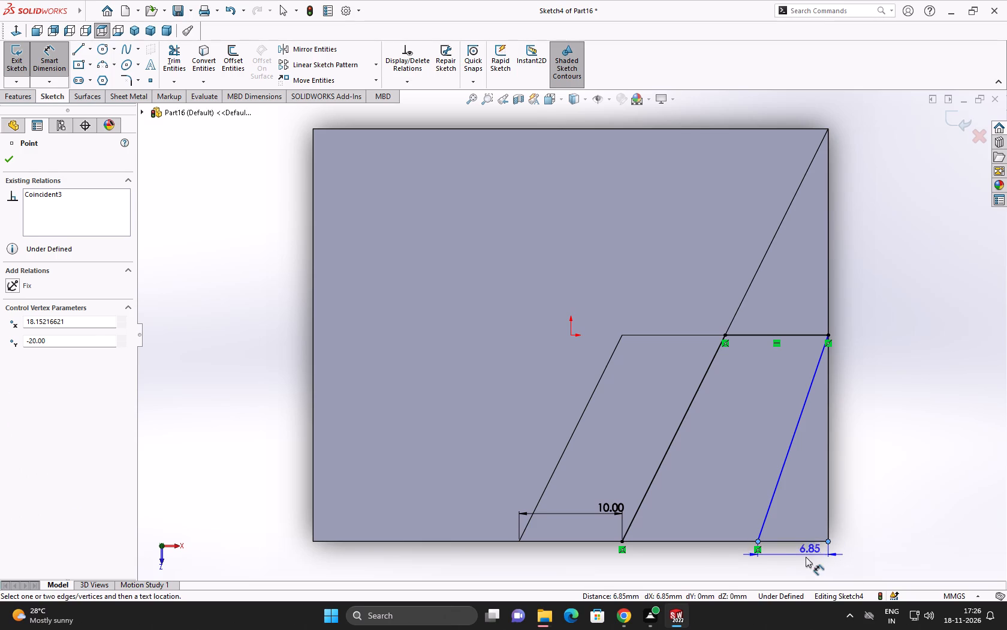
click(806, 557)
text(10)
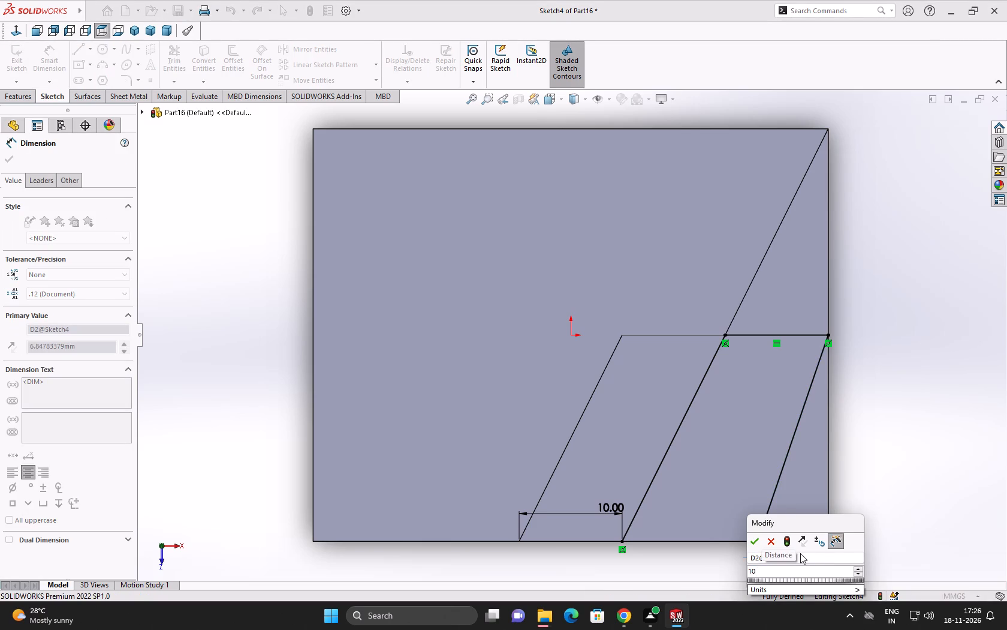
key(Return)
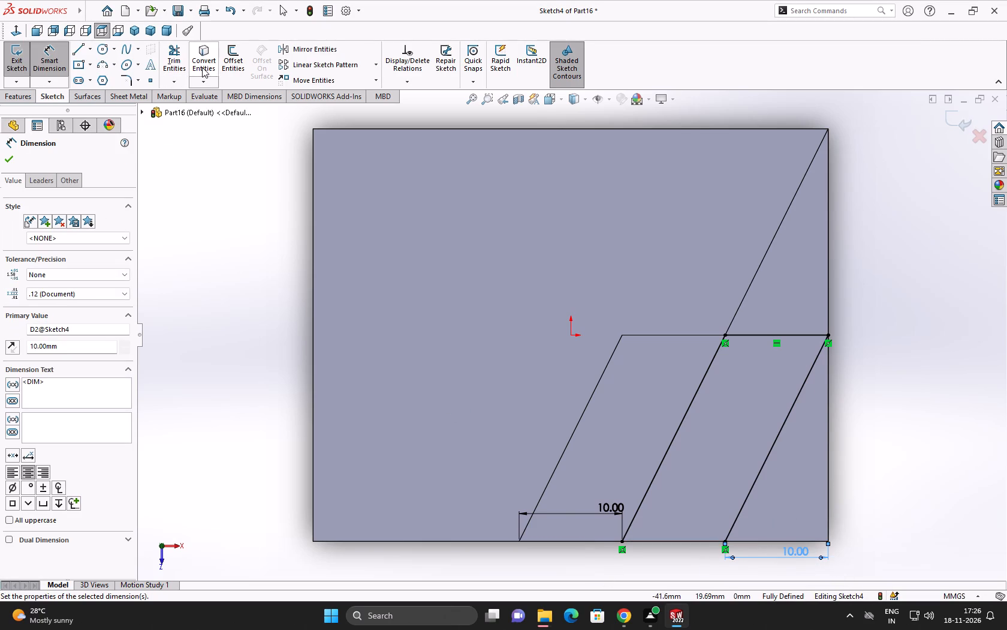
Convert the lowered face's front edge into a sketch line to close the profile between the two diagonals.
click(671, 541)
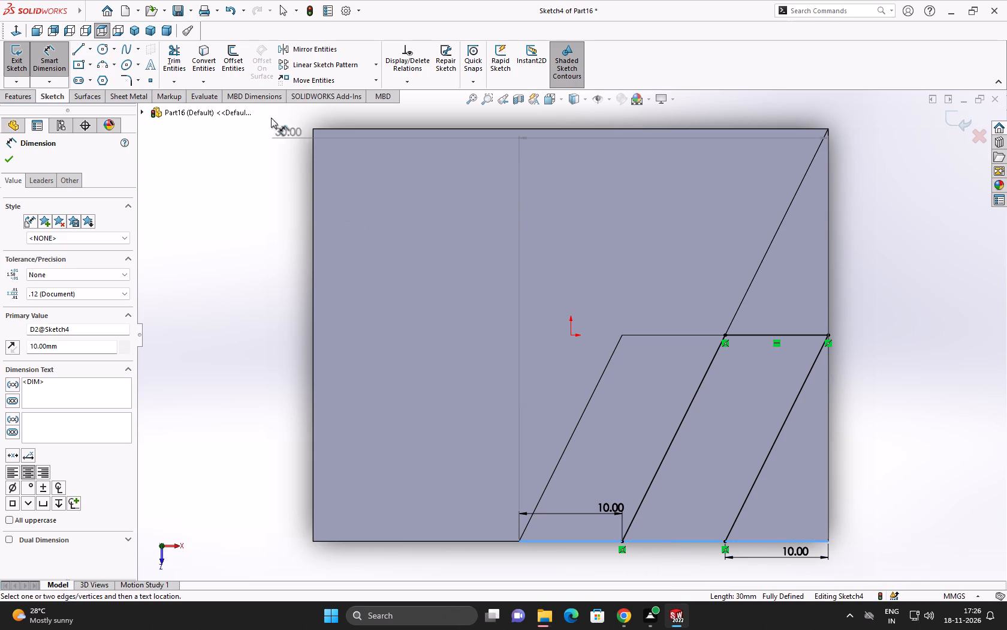
click(41, 65)
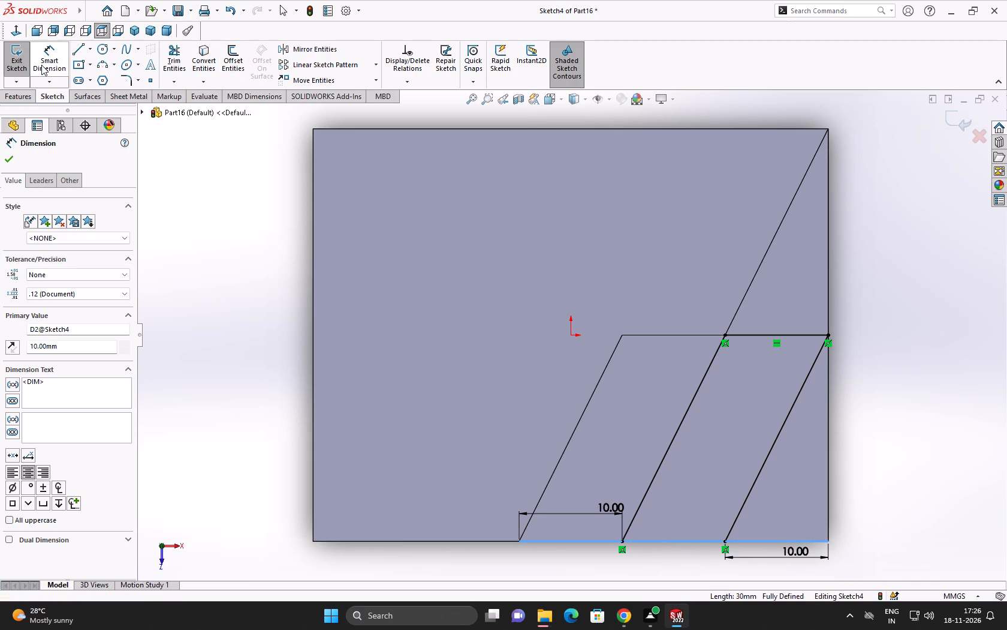
click(675, 541)
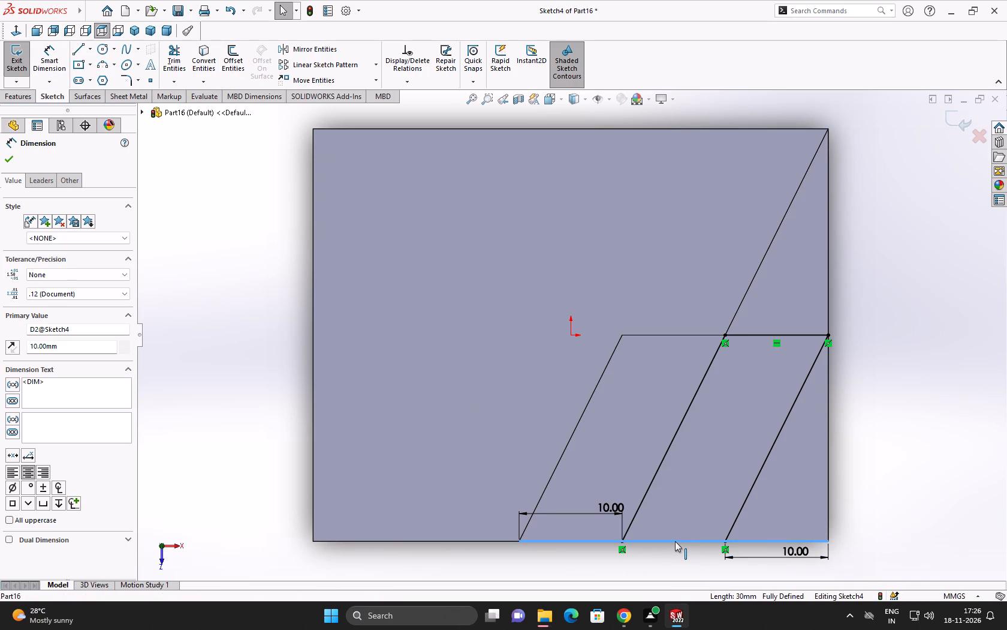
click(204, 65)
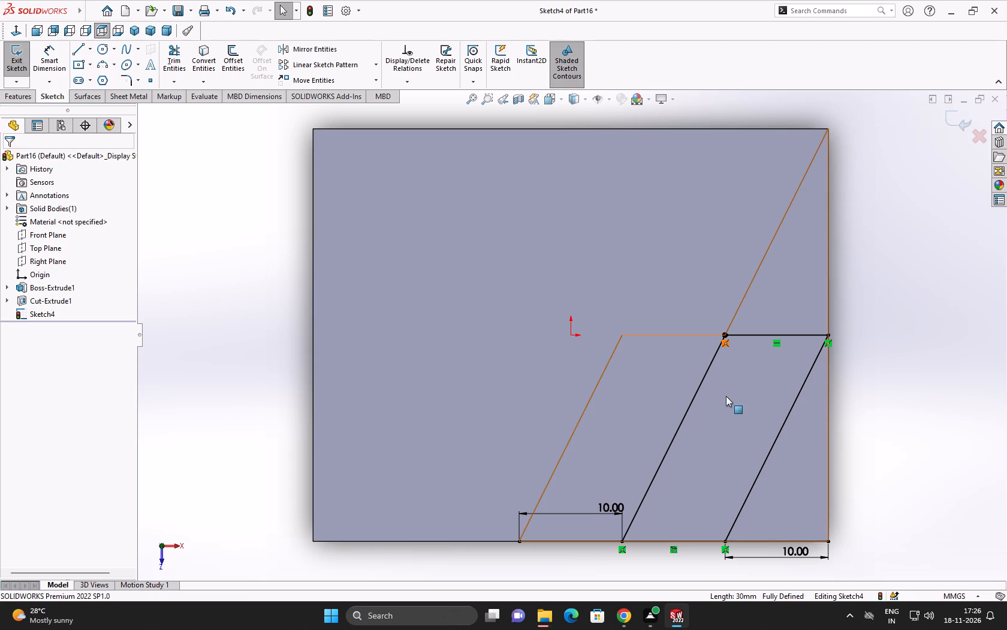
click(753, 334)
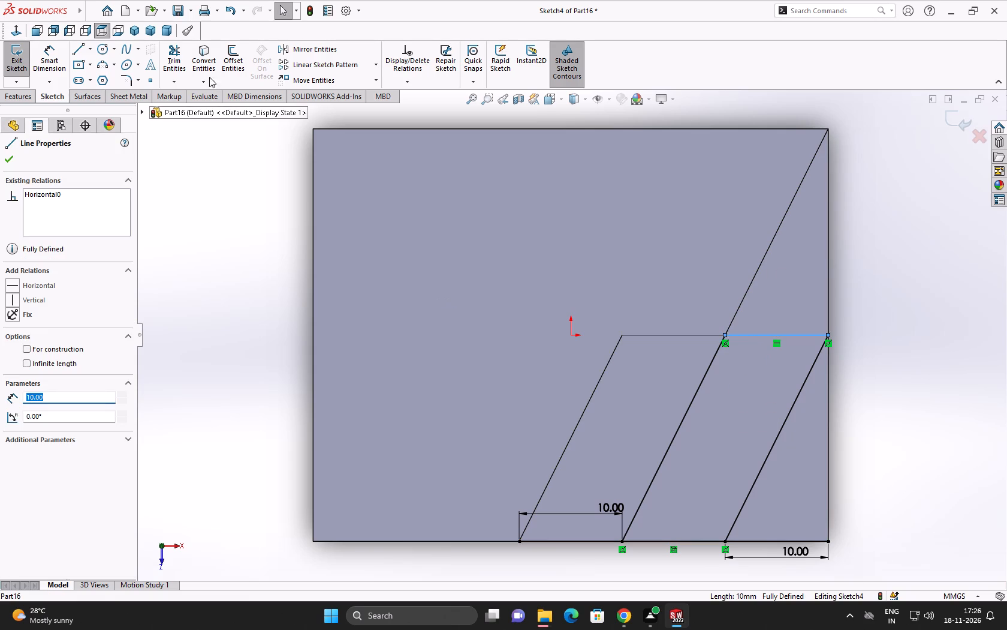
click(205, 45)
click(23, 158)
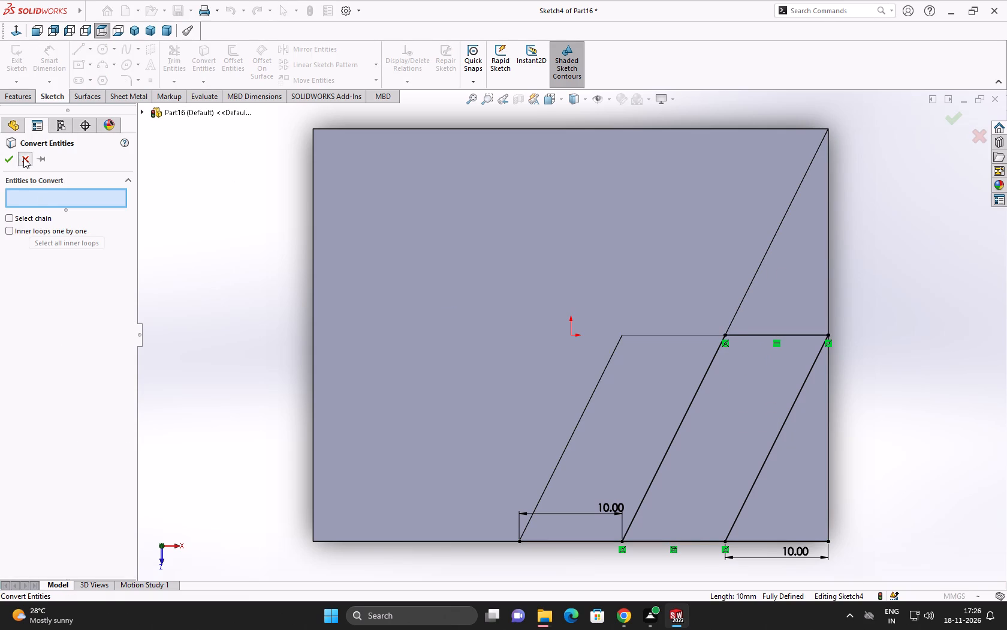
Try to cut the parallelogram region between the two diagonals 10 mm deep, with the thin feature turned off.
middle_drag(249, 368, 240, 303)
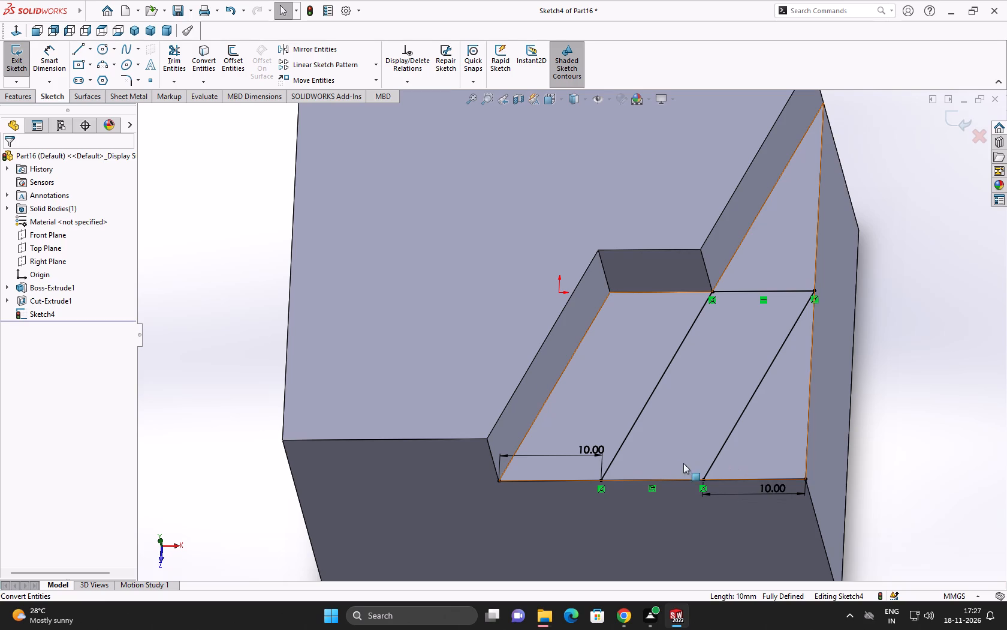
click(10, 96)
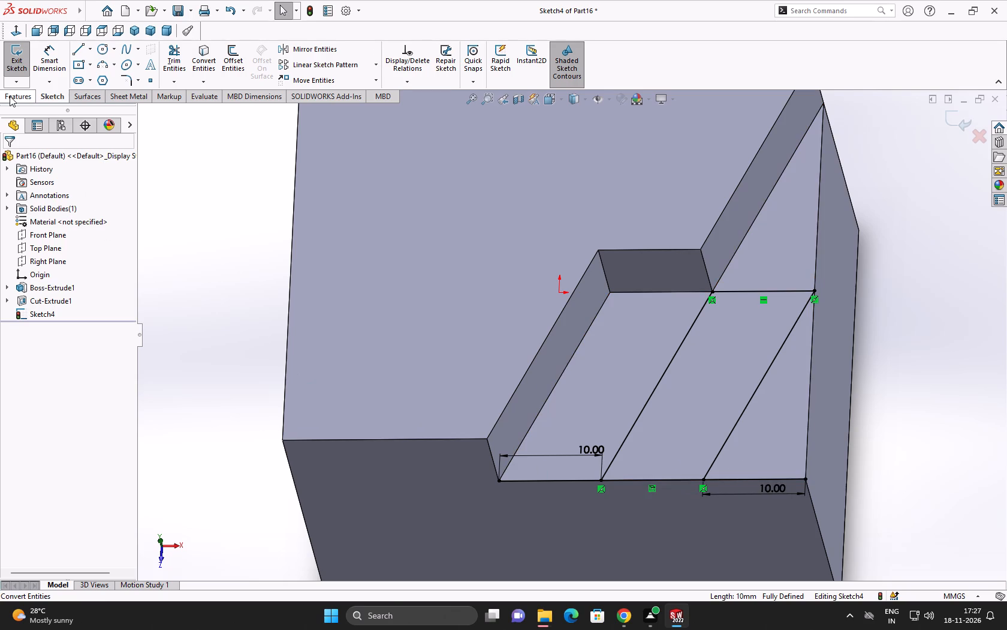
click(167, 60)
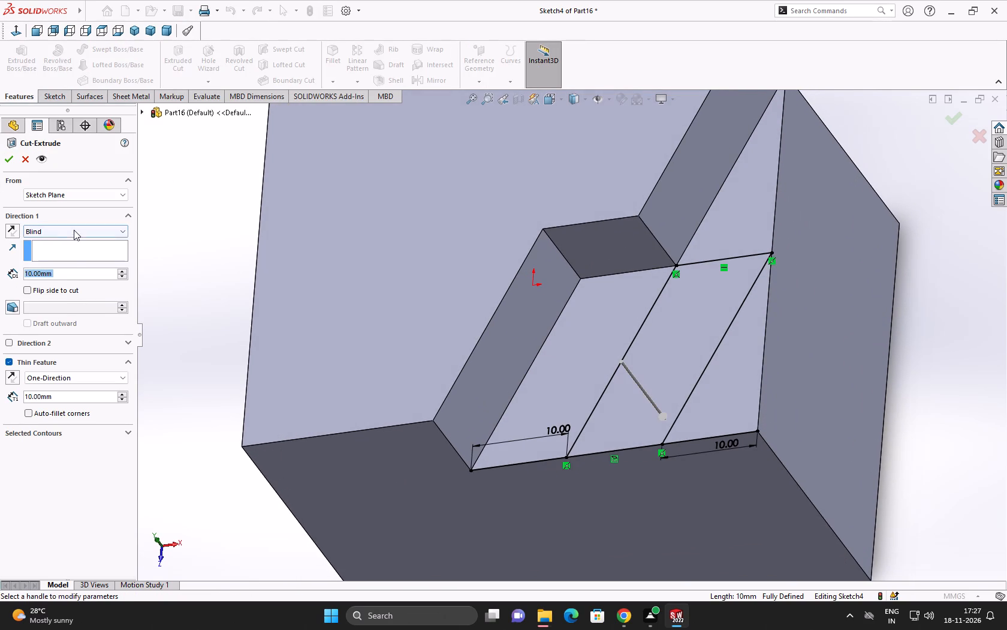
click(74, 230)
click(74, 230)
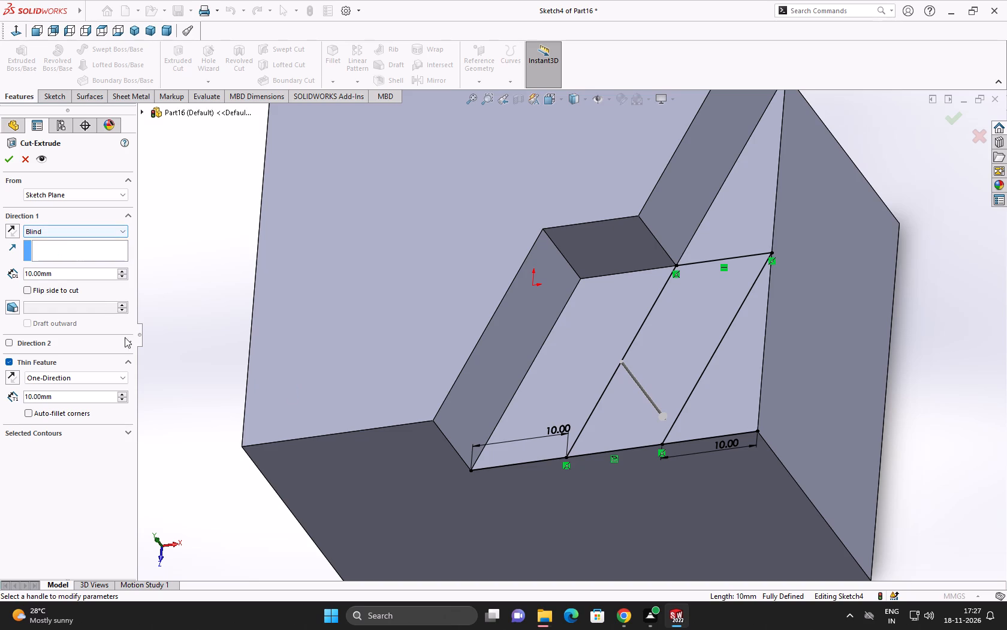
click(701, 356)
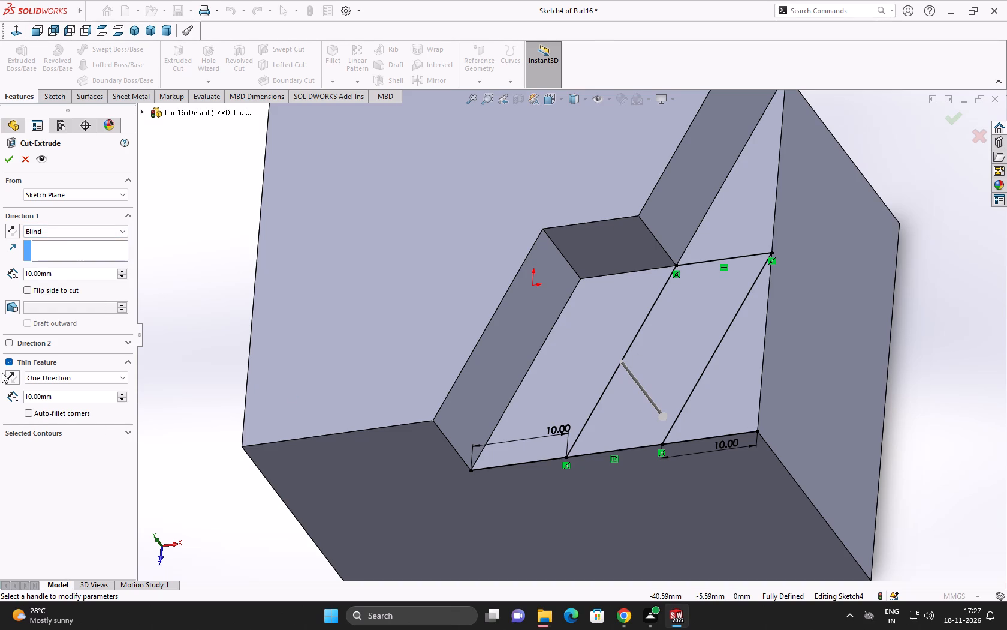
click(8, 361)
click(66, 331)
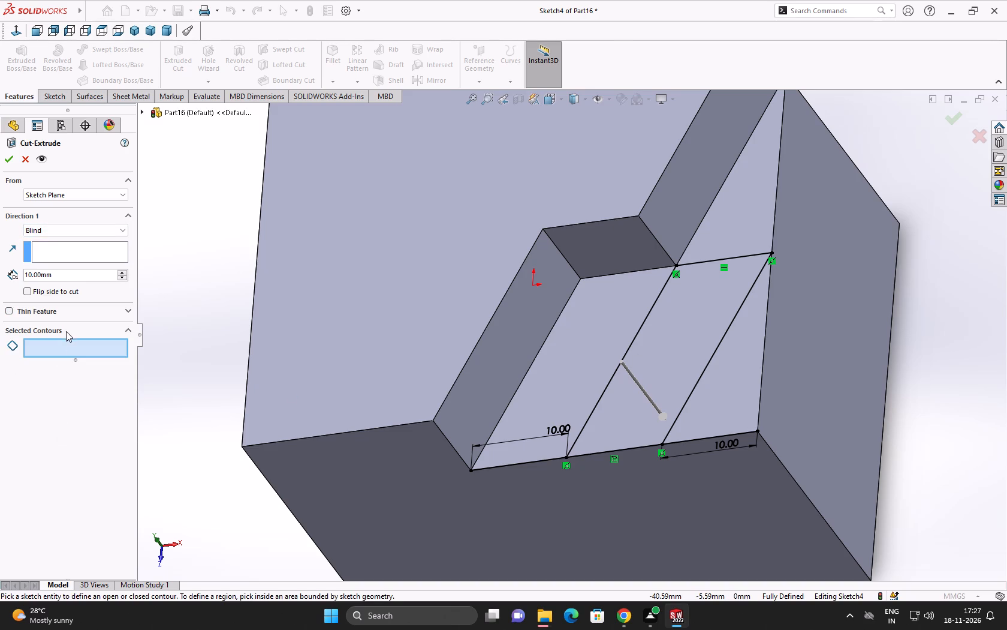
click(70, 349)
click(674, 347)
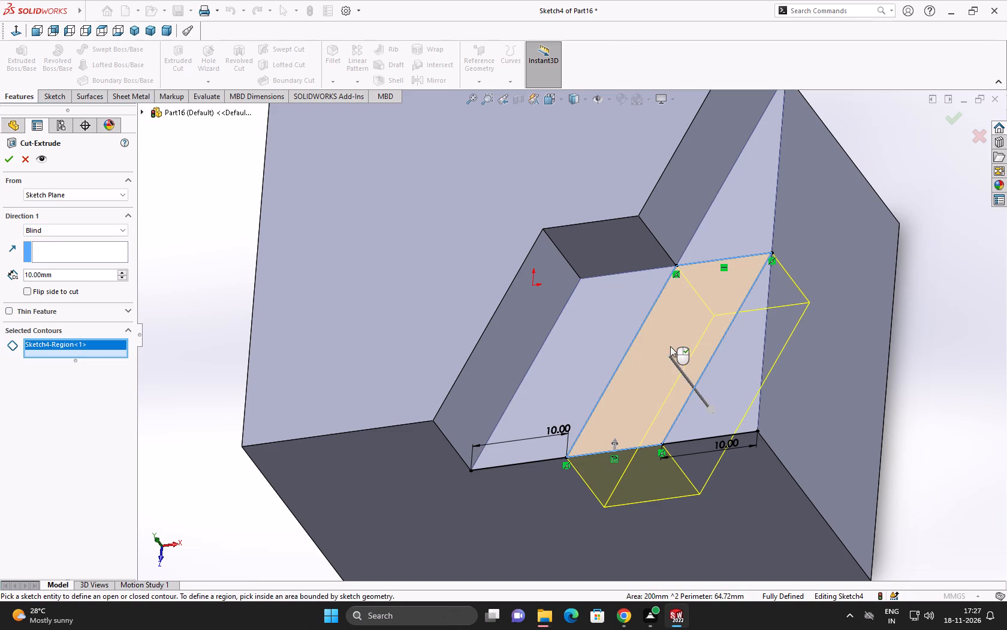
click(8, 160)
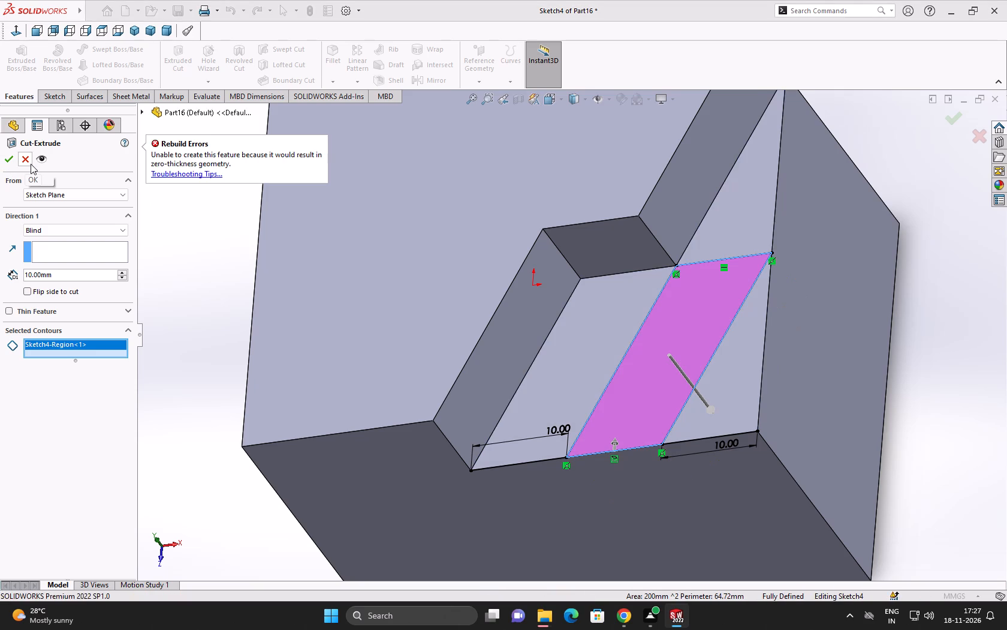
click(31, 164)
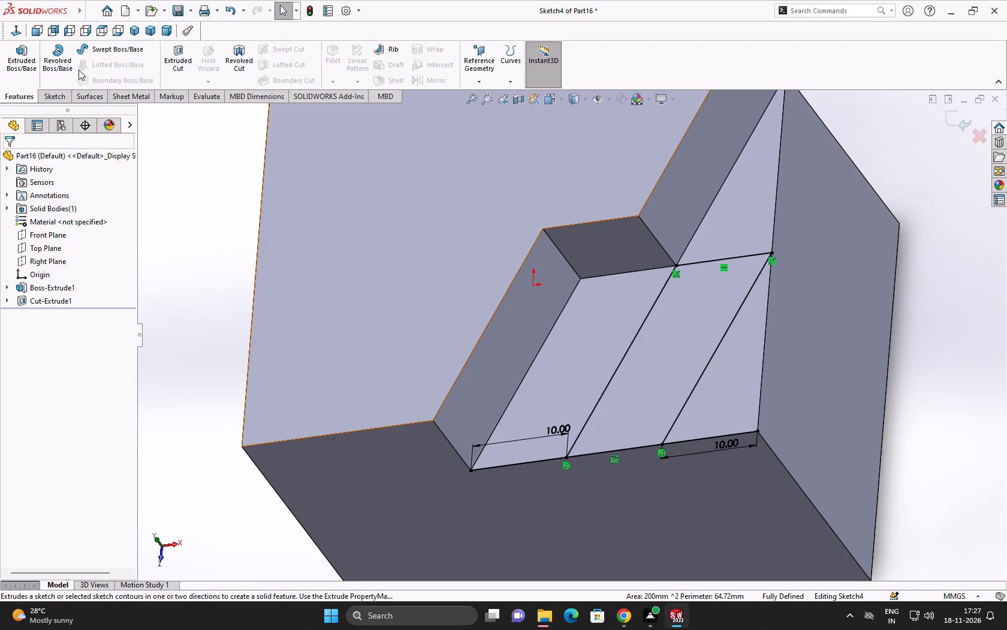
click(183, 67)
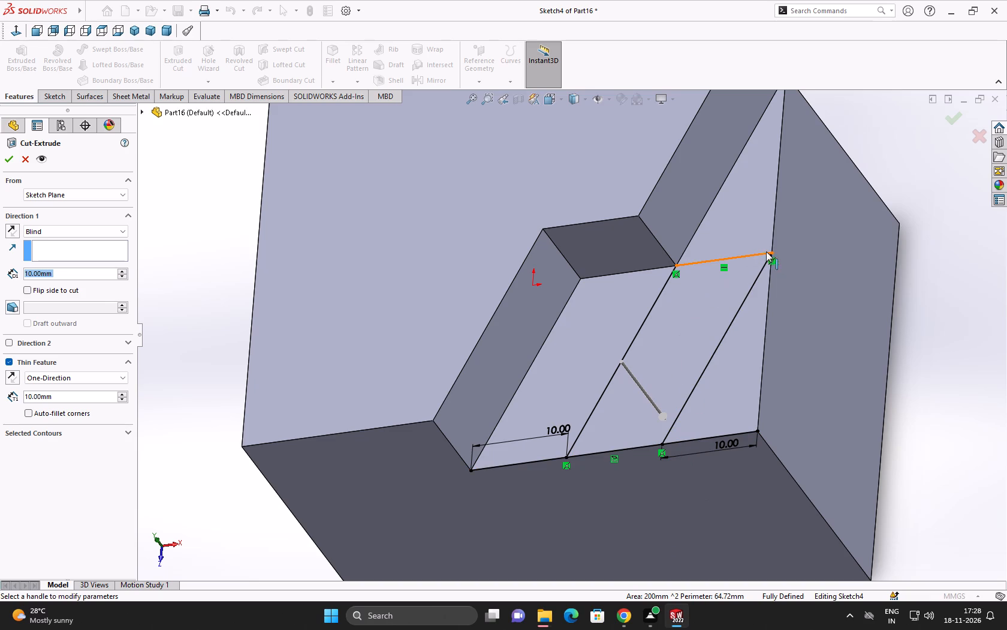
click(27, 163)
Draw a 20 mm line from the first diagonal's front endpoint to the block's front-right corner, continuing along the right edge to the horizontal line's end.
click(55, 103)
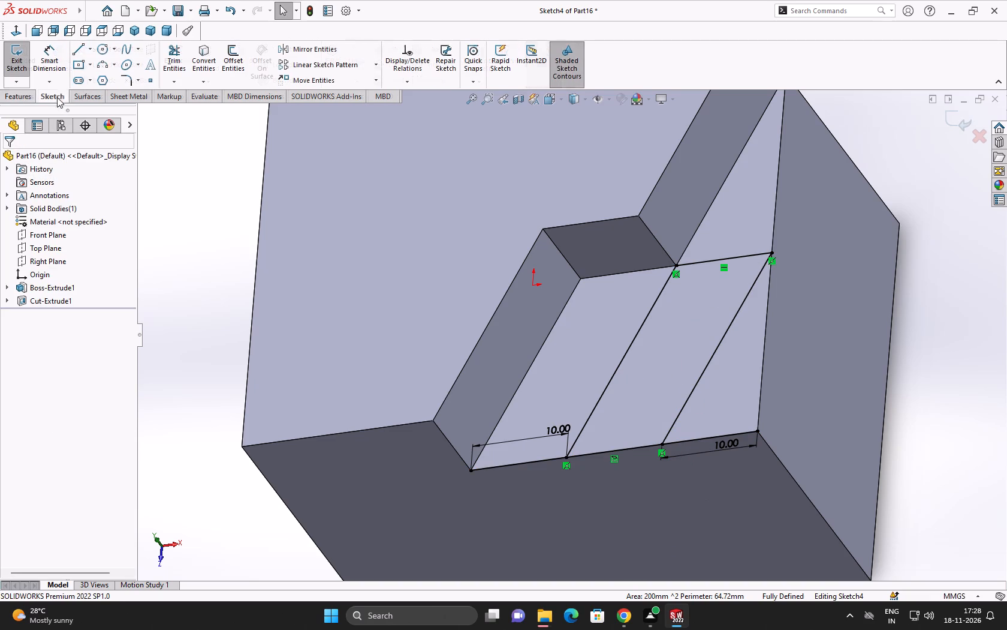
click(78, 43)
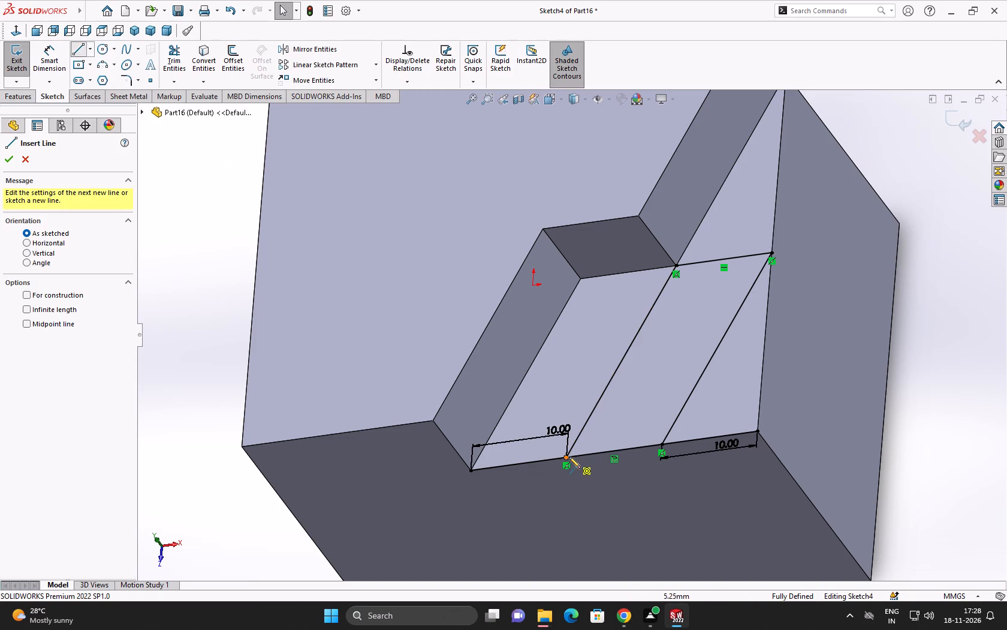
click(566, 457)
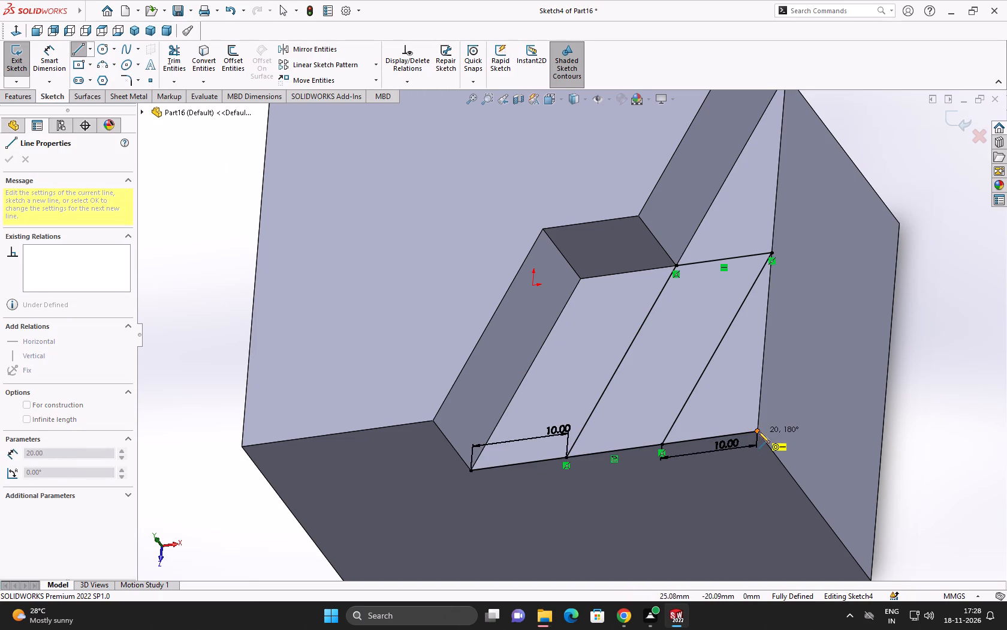
click(758, 431)
click(771, 253)
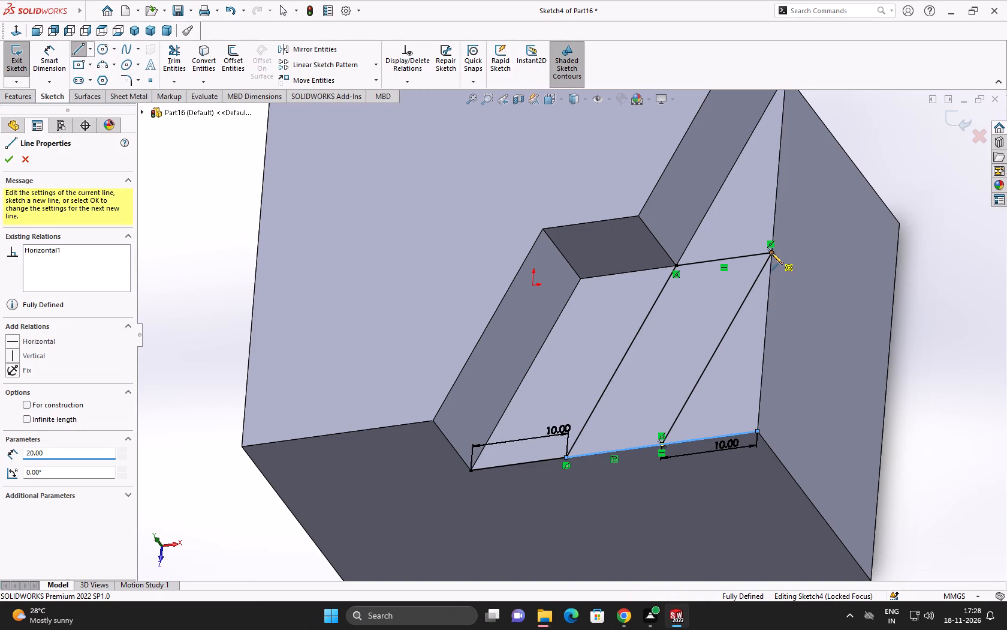
right_click(771, 253)
click(784, 260)
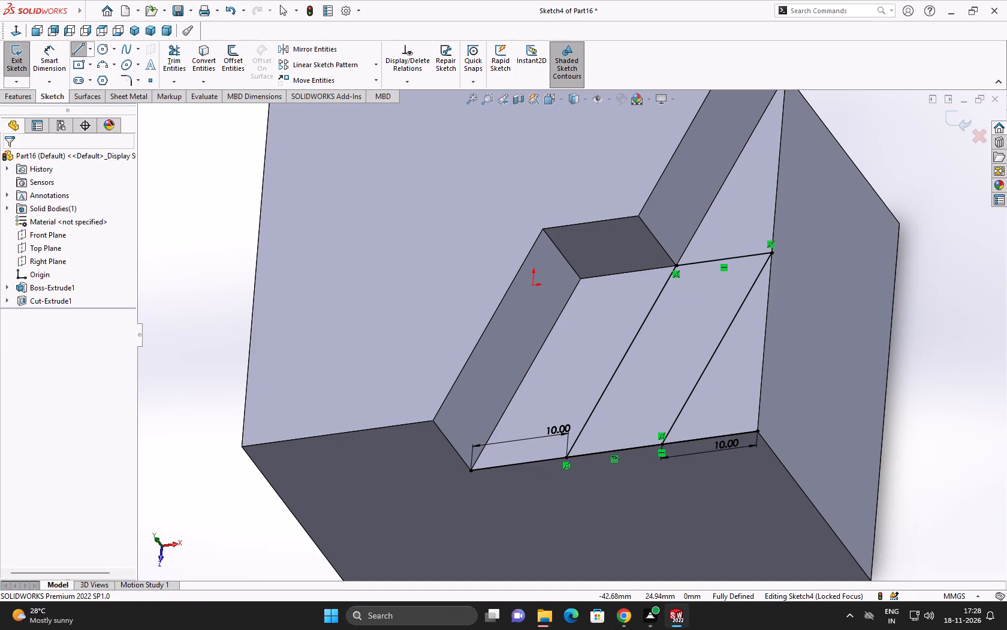
Trim away the second diagonal, leaving a single trapezoidal profile.
click(171, 67)
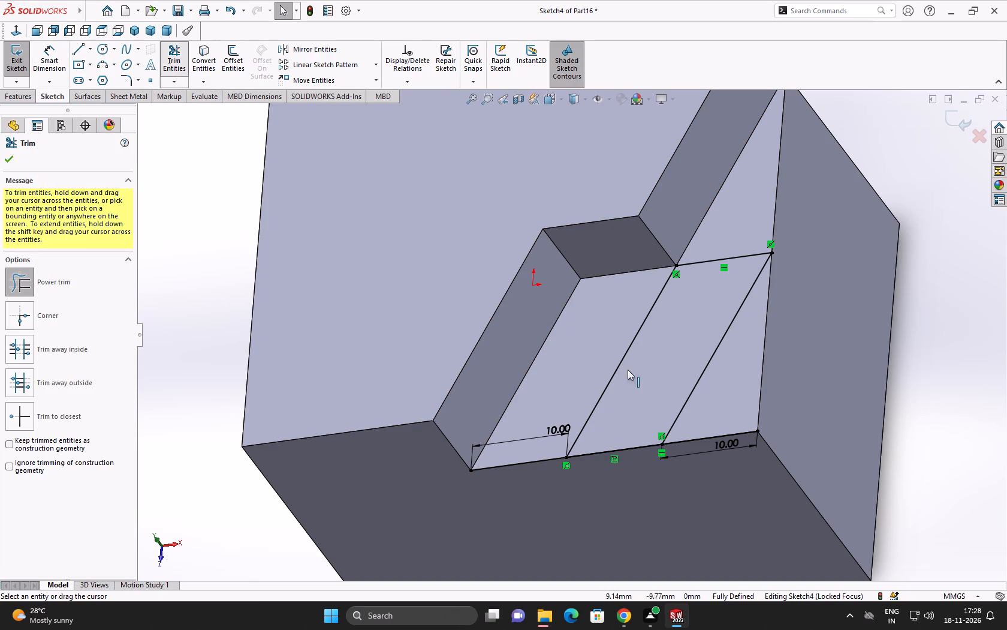
drag(674, 382, 707, 401)
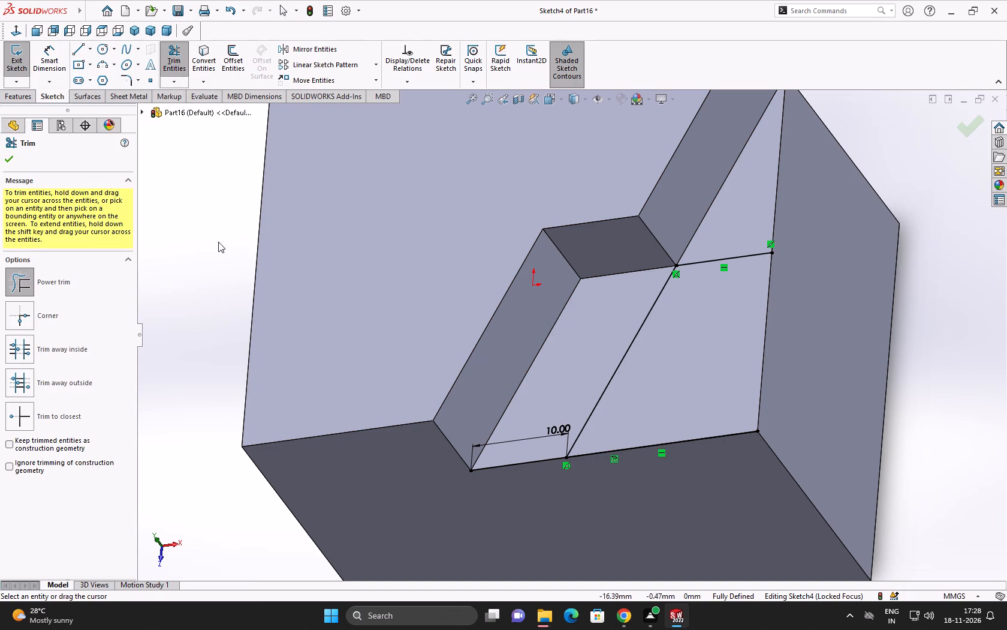
Cut-extrude the trapezoidal region at the lowered face's front-right corner 10 mm deep, using a blind end condition.
click(22, 92)
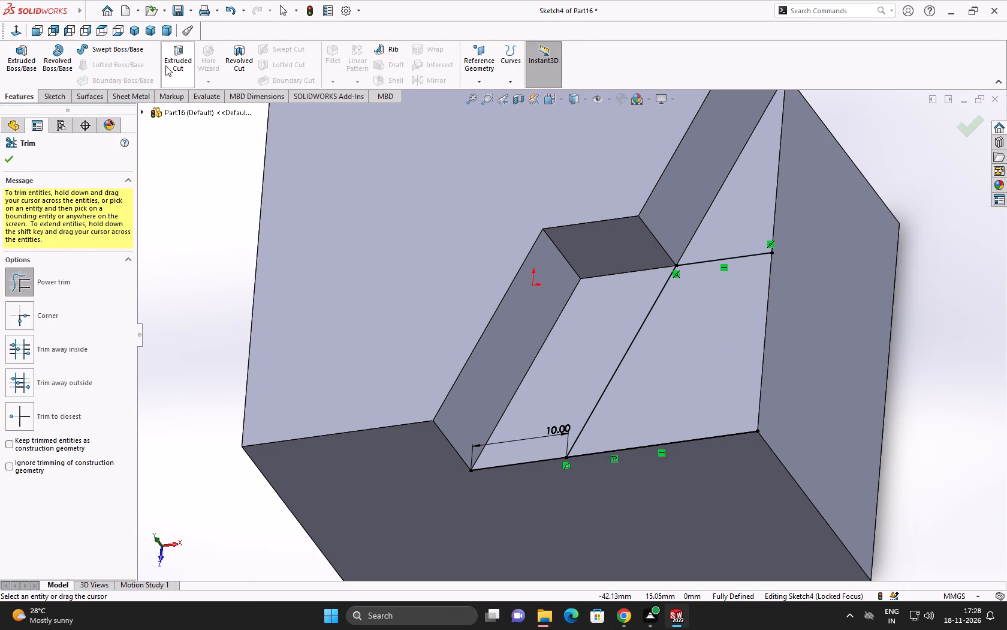
click(165, 65)
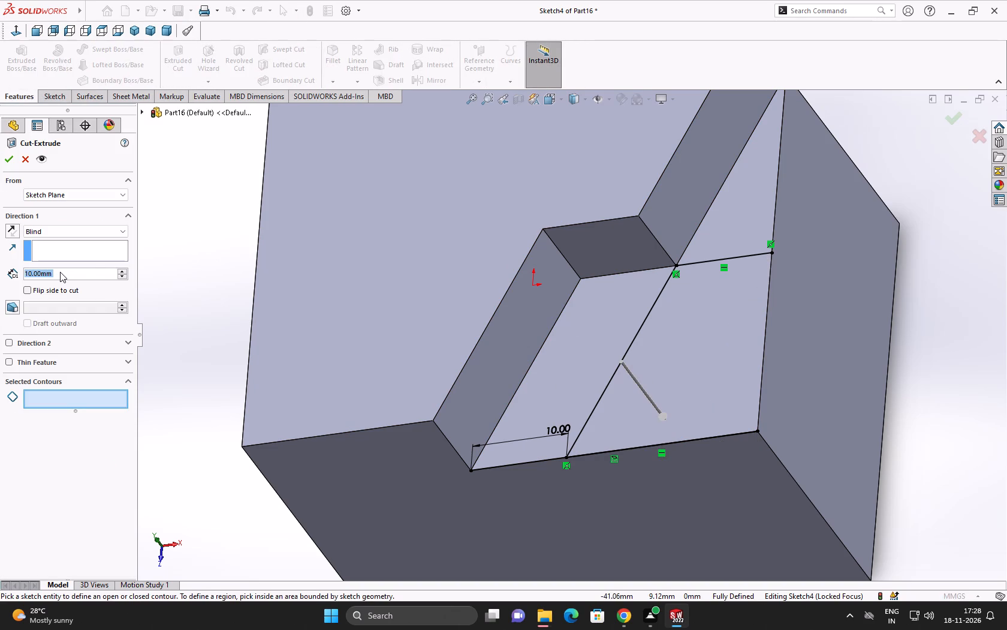
click(68, 403)
click(681, 353)
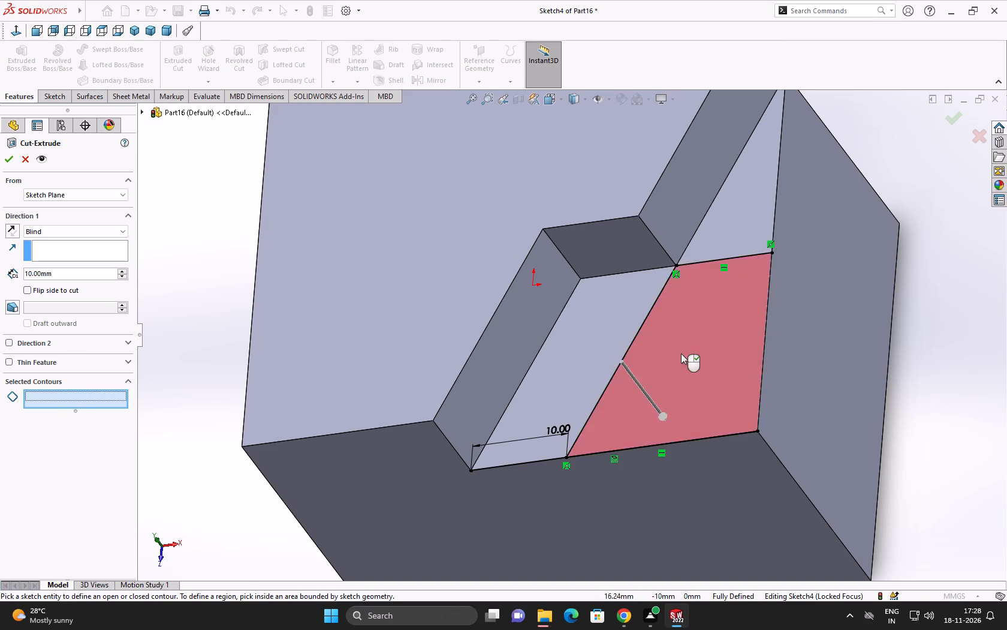
click(7, 157)
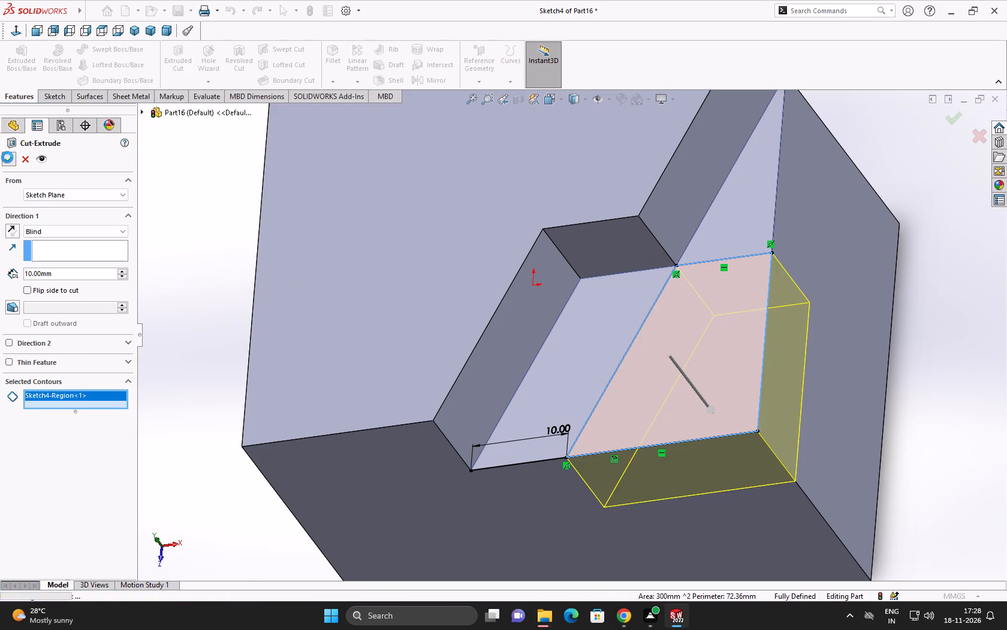
click(170, 215)
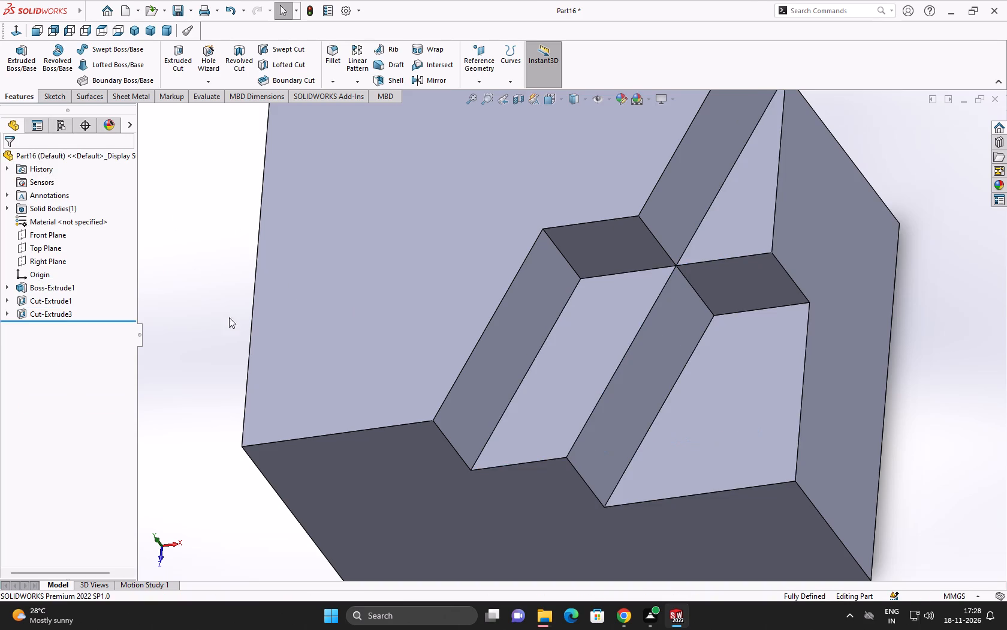
Start a sketch on the lowest trapezoidal face and draw a diagonal about 23 mm long from its back-right corner to its front edge.
scroll(614, 426, up, 3)
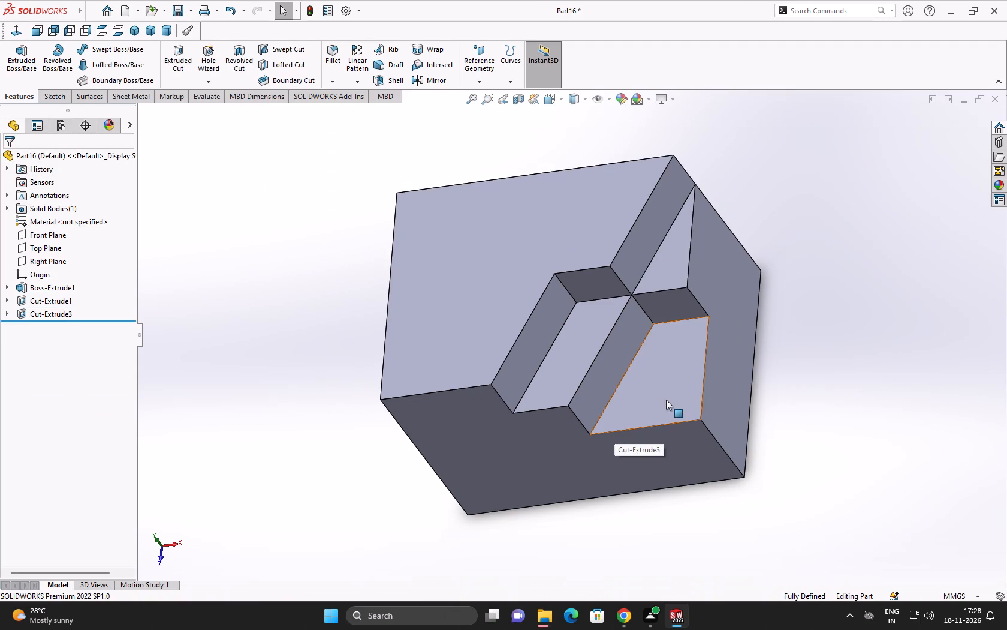
click(666, 400)
click(722, 368)
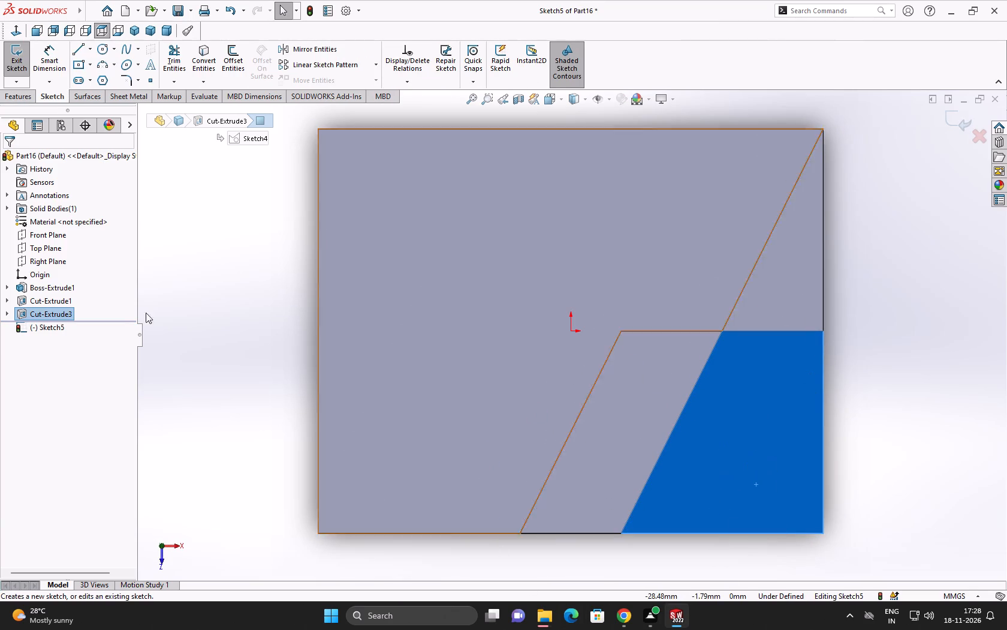
click(82, 51)
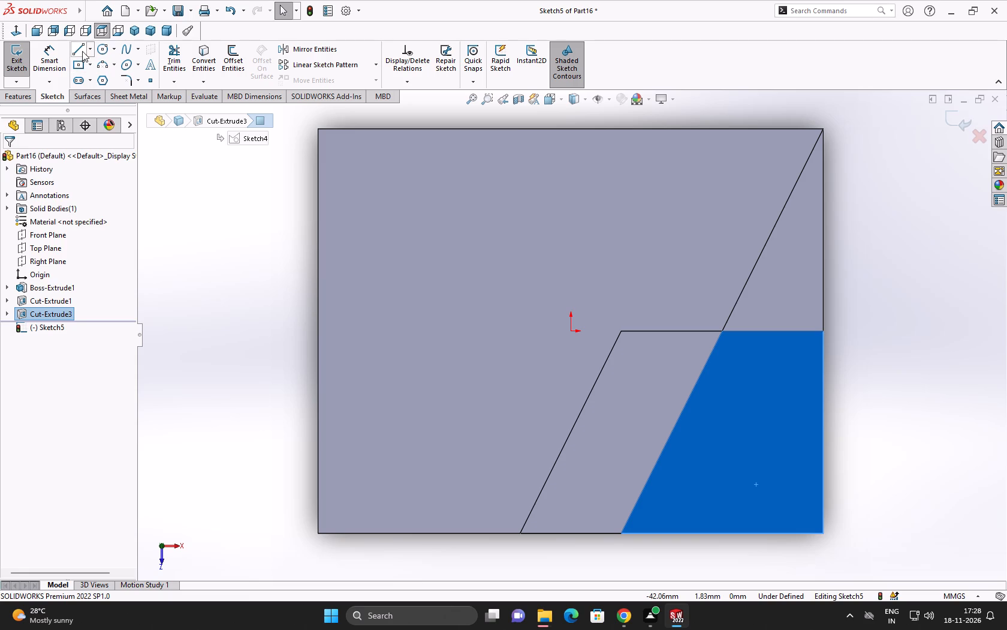
click(822, 332)
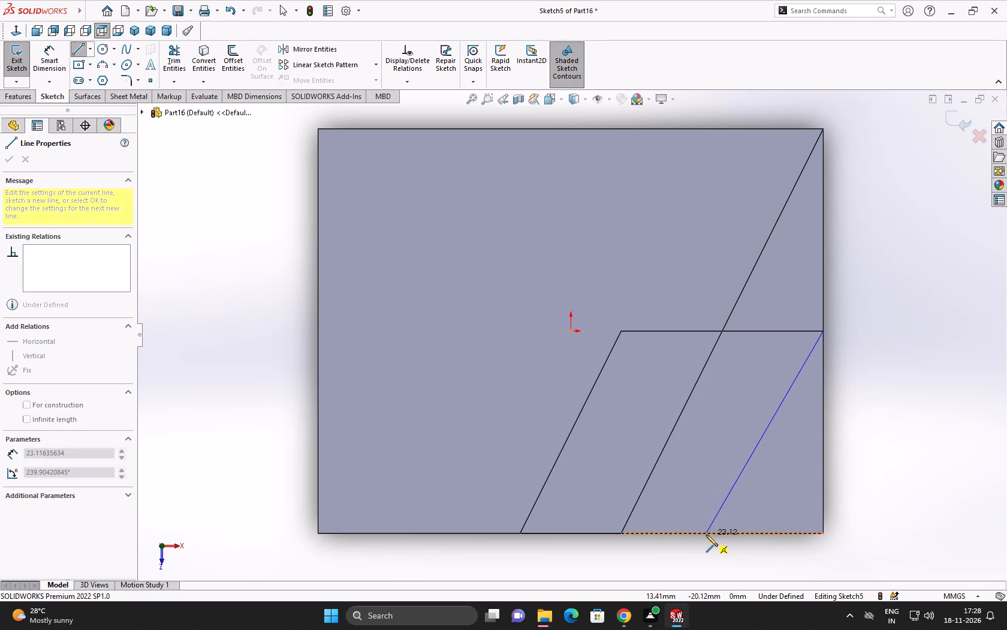
click(706, 535)
right_click(706, 535)
click(726, 476)
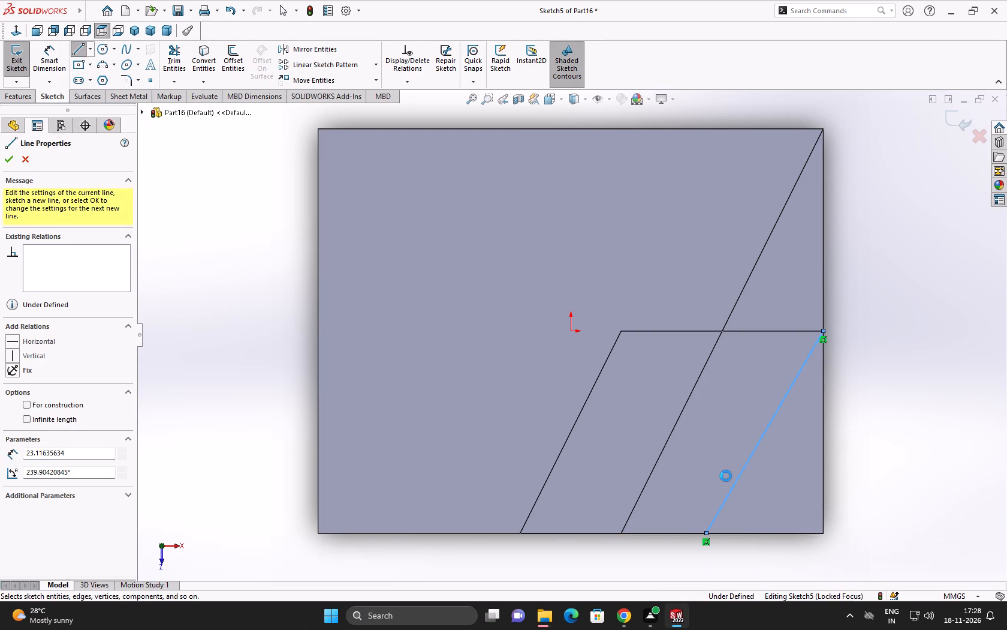
Dimension the diagonal's front endpoint 10 mm from the block's right edge.
click(48, 61)
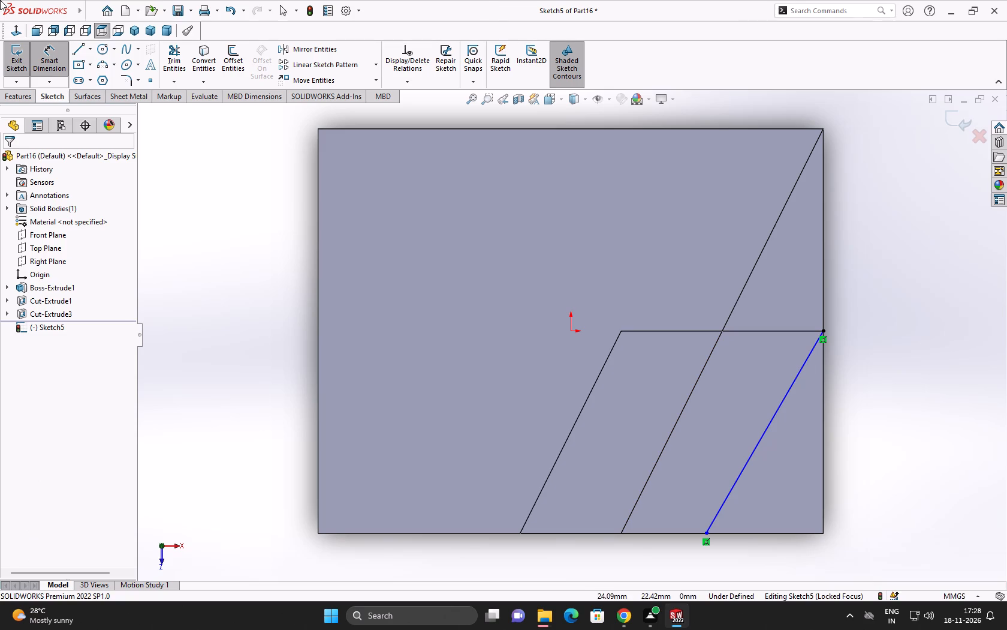
click(705, 534)
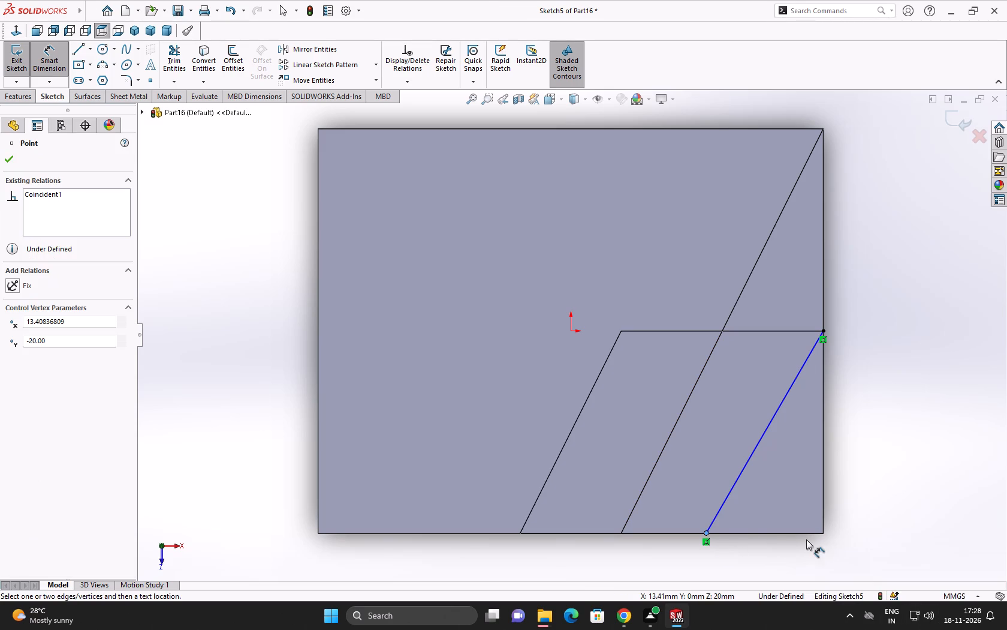
click(823, 521)
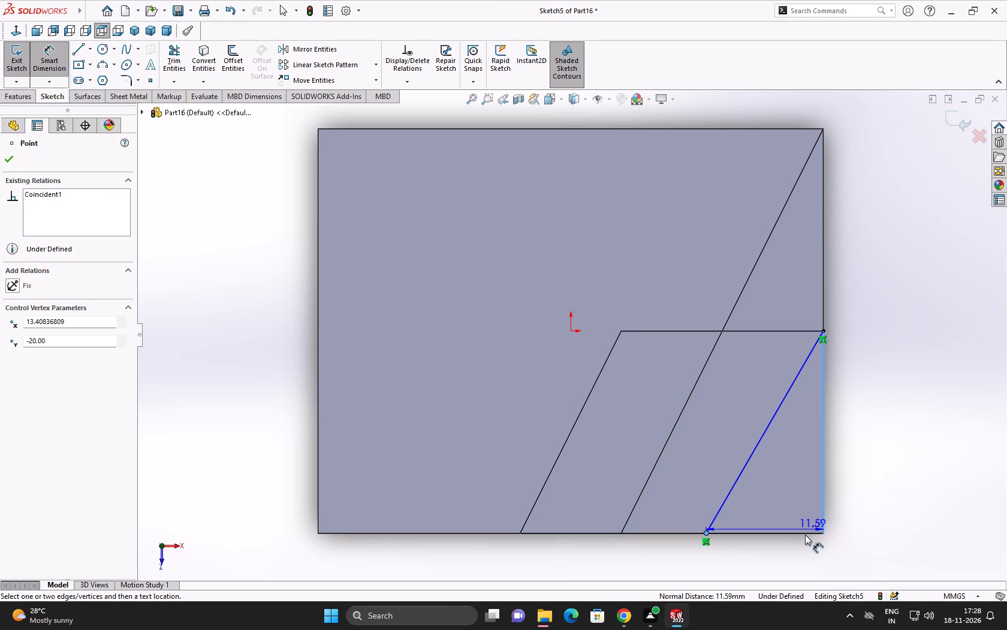
click(801, 541)
text(10)
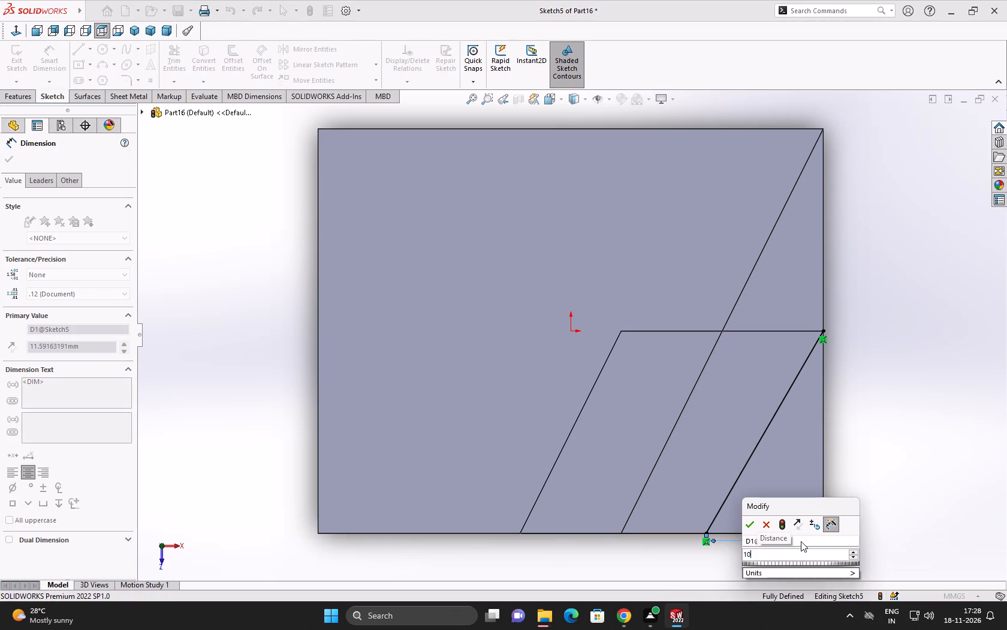
click(750, 527)
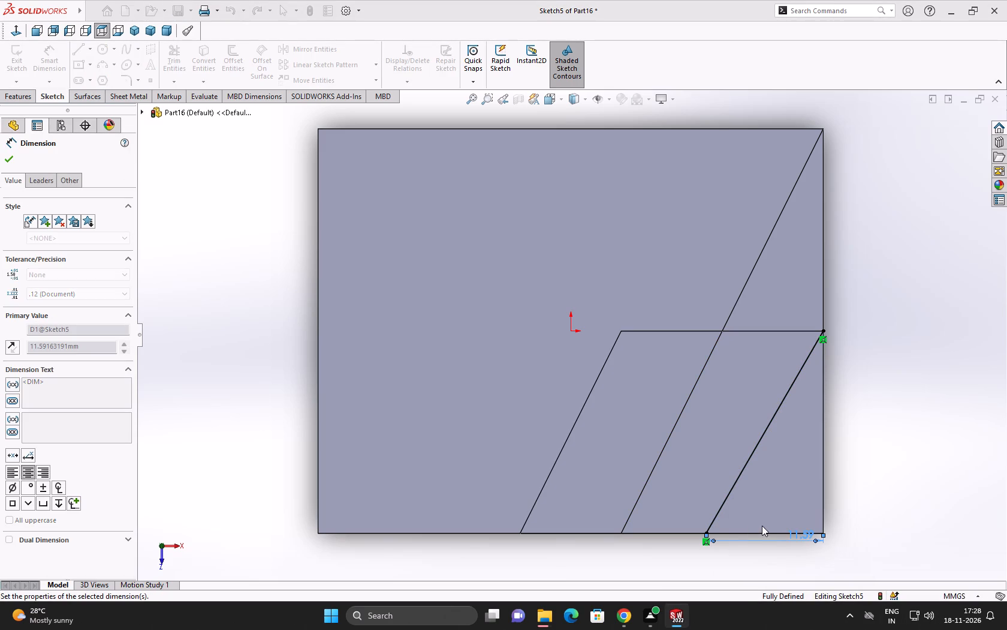
Convert the lowest trapezoidal face's right edge and front edge into sketch lines that close the triangle with the diagonal.
click(211, 61)
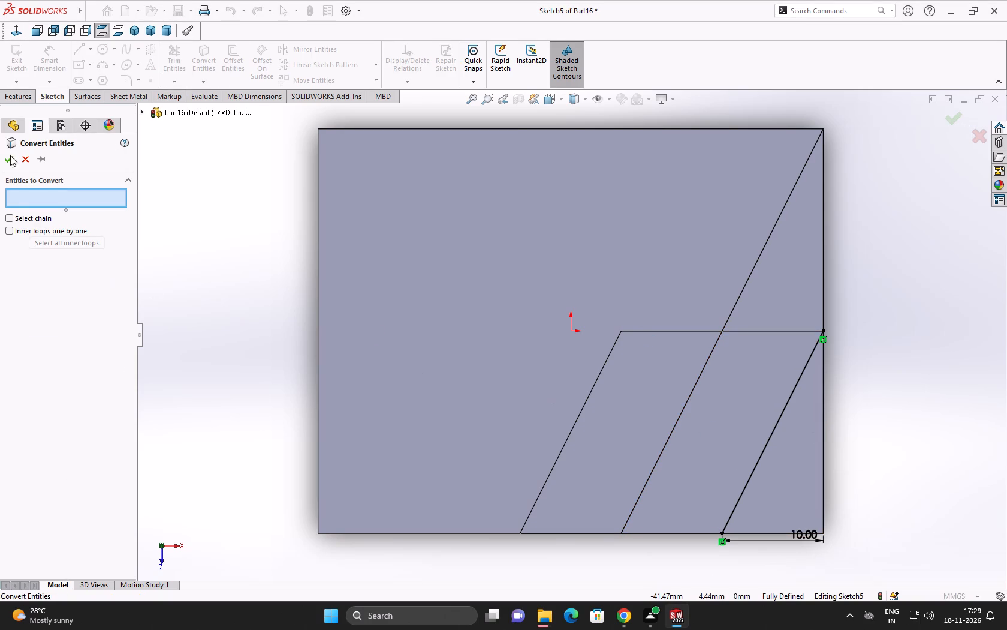
click(23, 155)
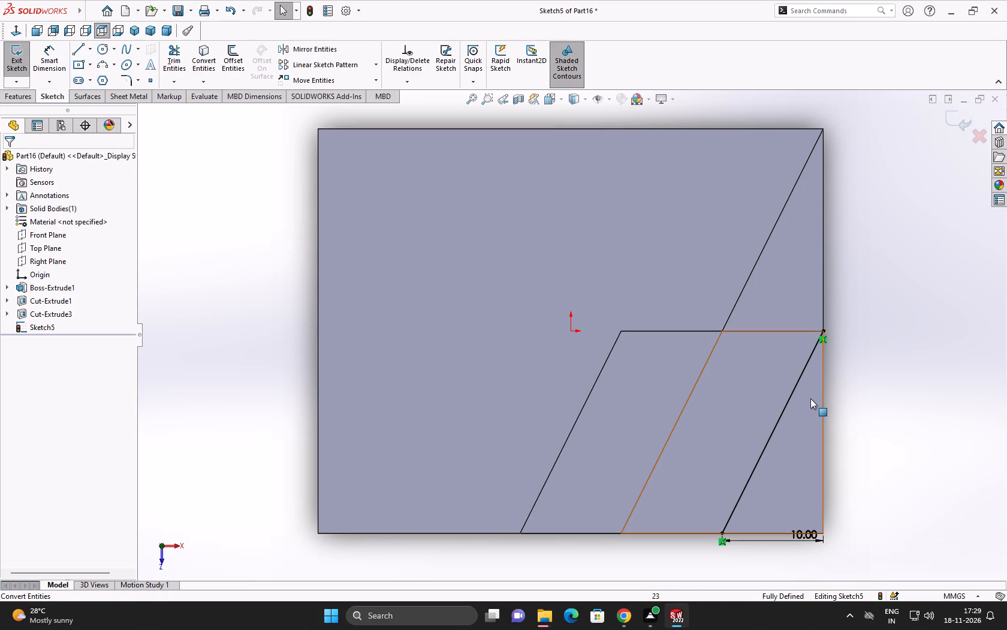
click(822, 404)
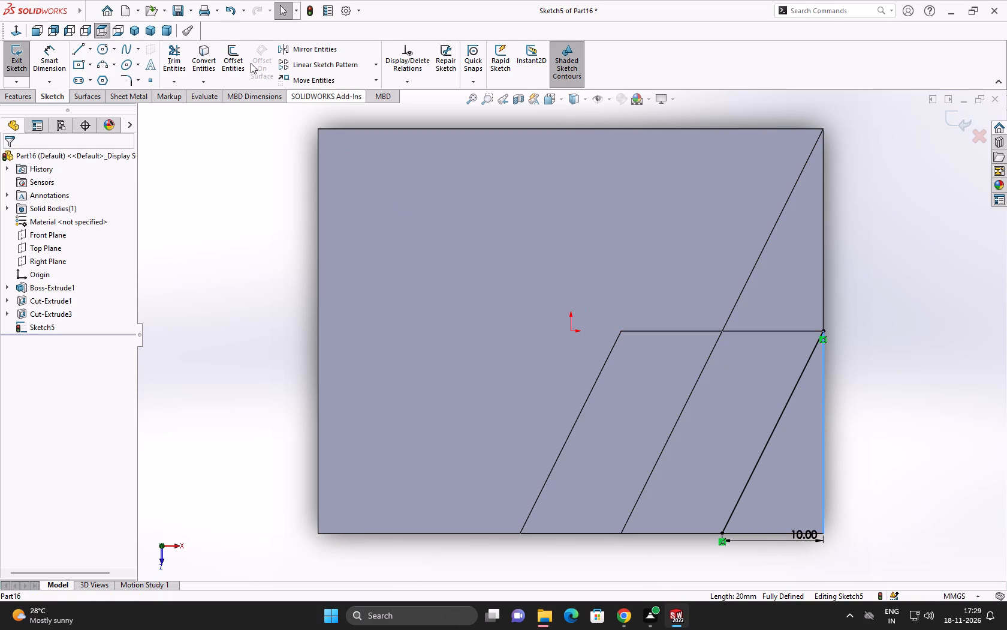
click(197, 62)
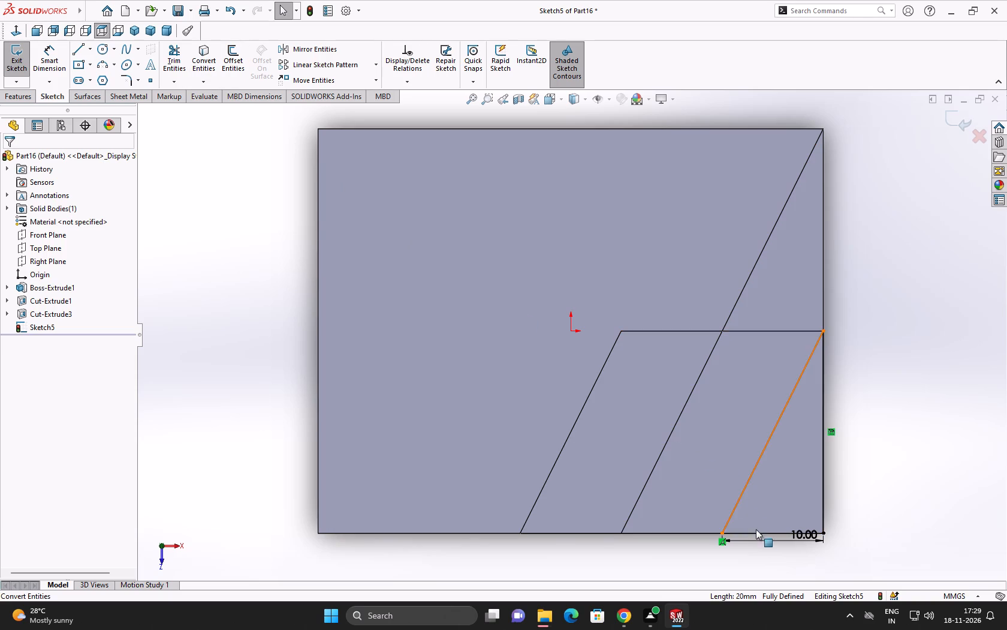
click(760, 533)
click(201, 65)
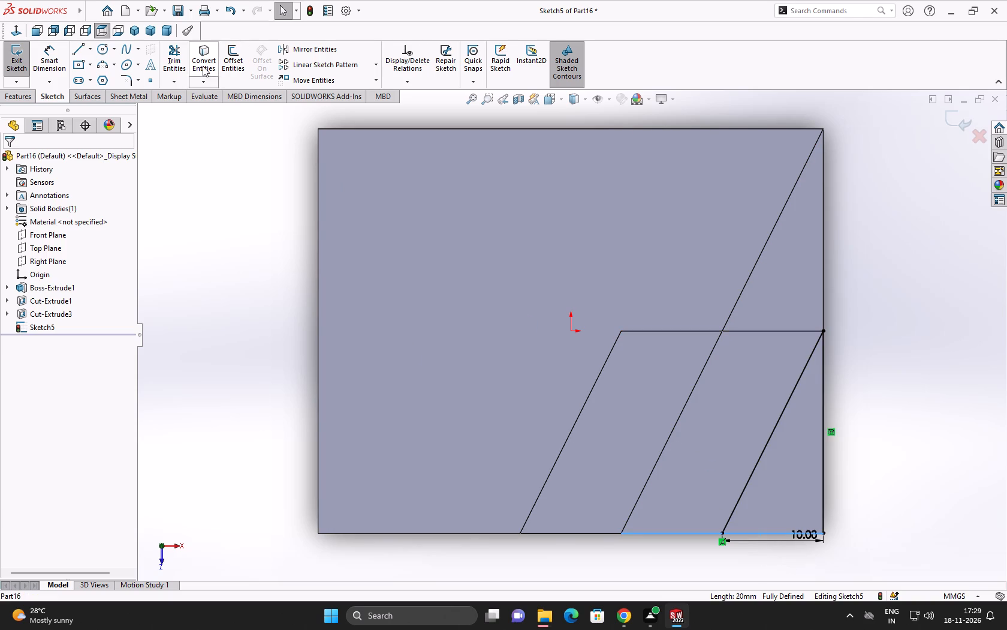
click(251, 248)
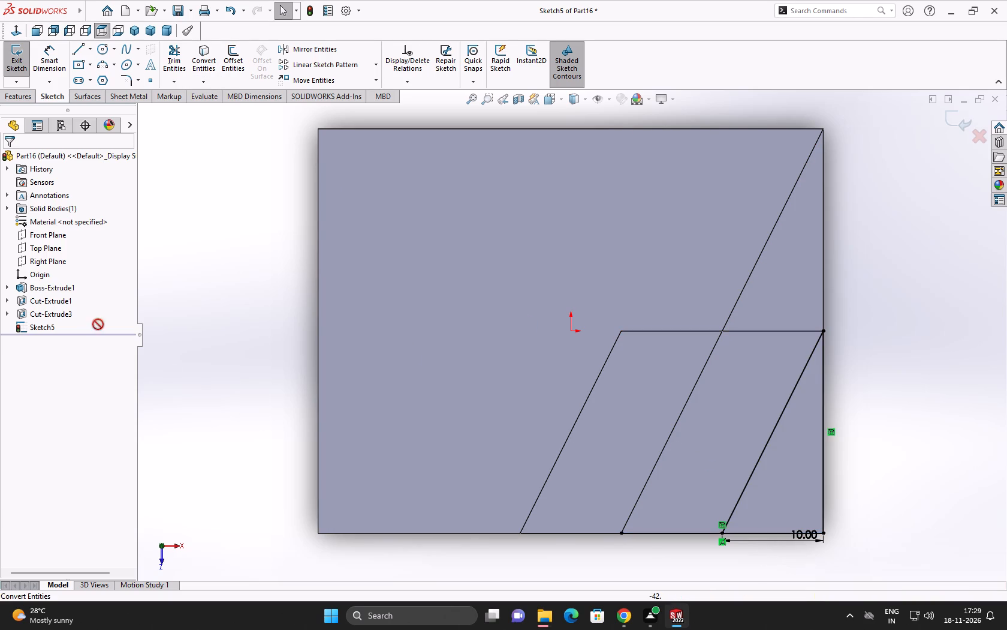
Cut-extrude the triangular region at the lowest face's front-right corner 10 mm deep, using a blind end condition.
click(8, 101)
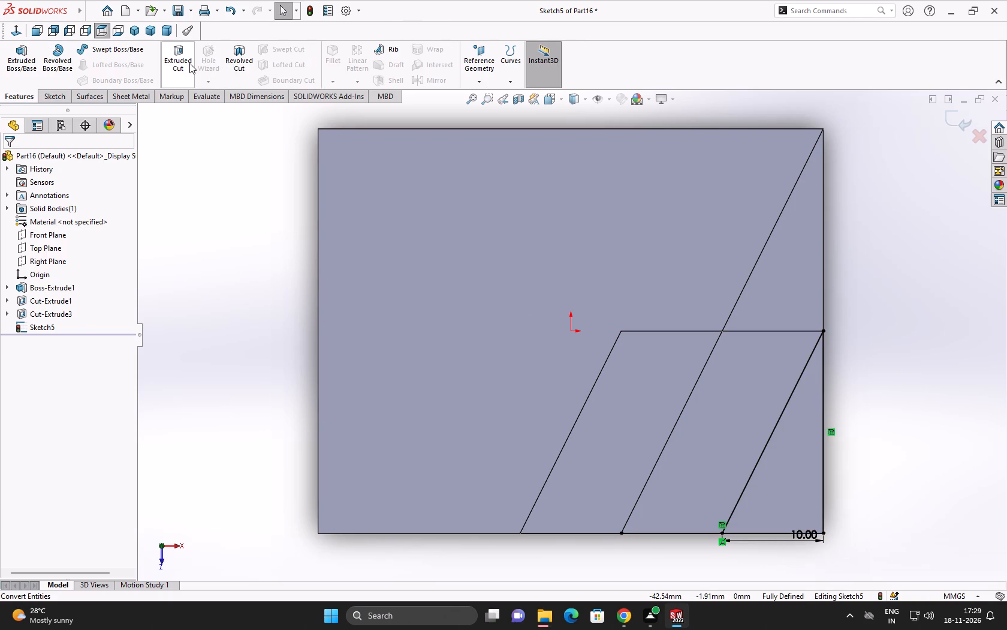
click(193, 63)
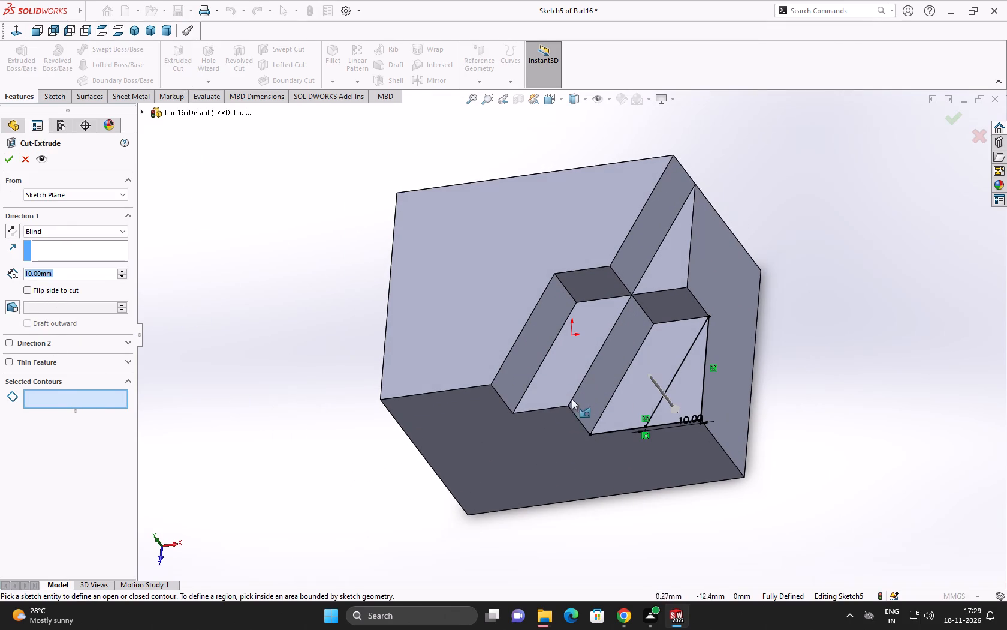
click(678, 395)
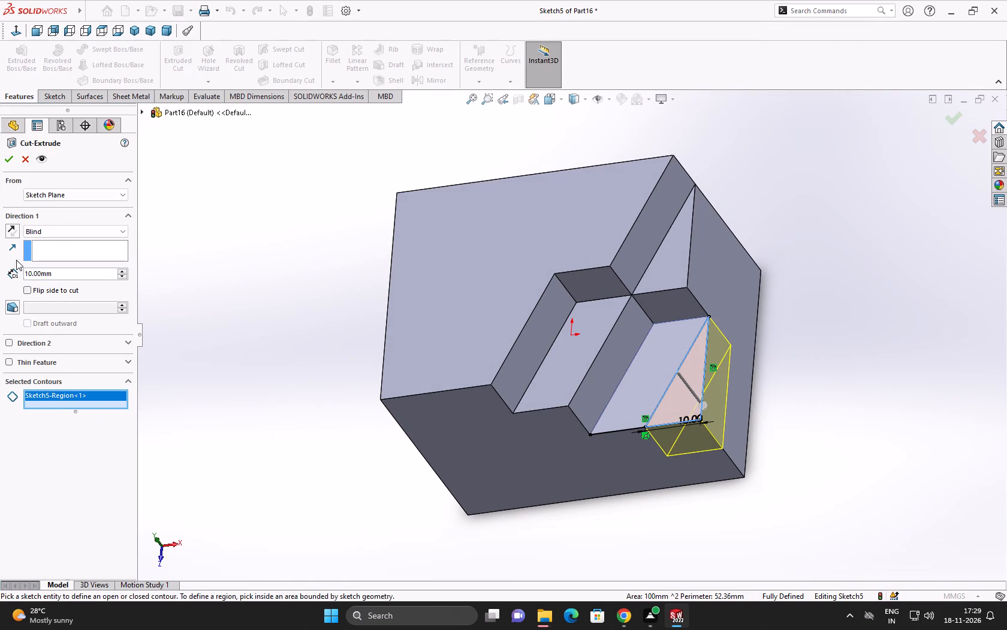
click(6, 158)
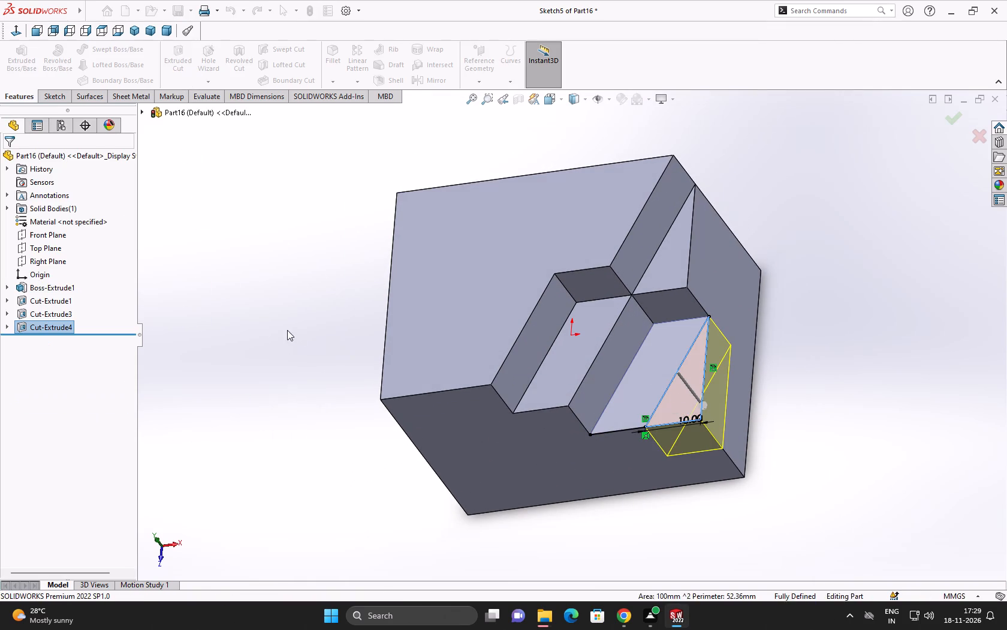
click(272, 325)
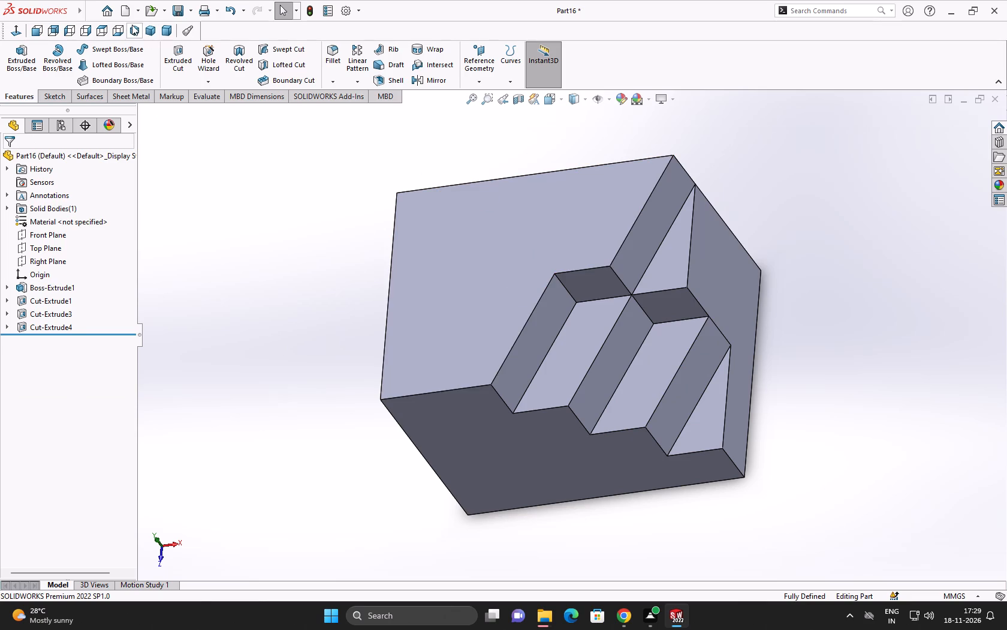
Set the model to the isometric view and save the part as Part16.SLDPRT.
click(131, 26)
click(252, 194)
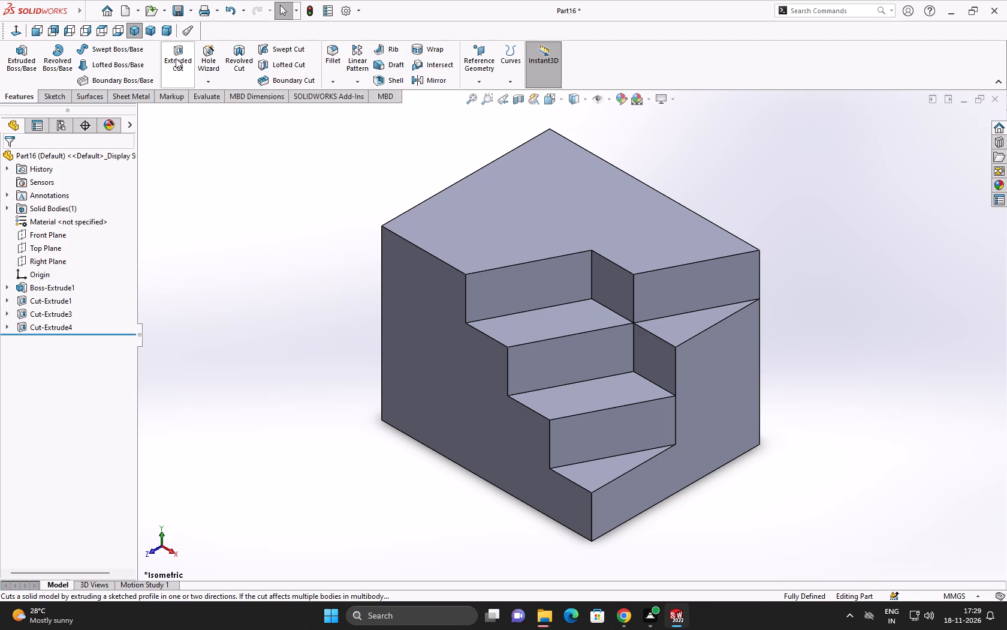
key(ctrl+s)
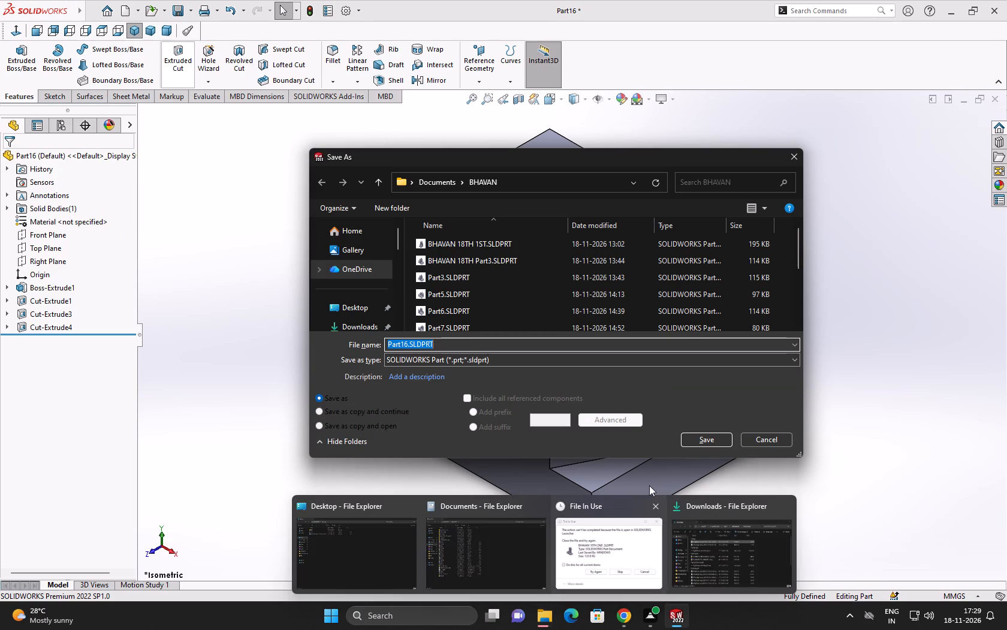
click(704, 436)
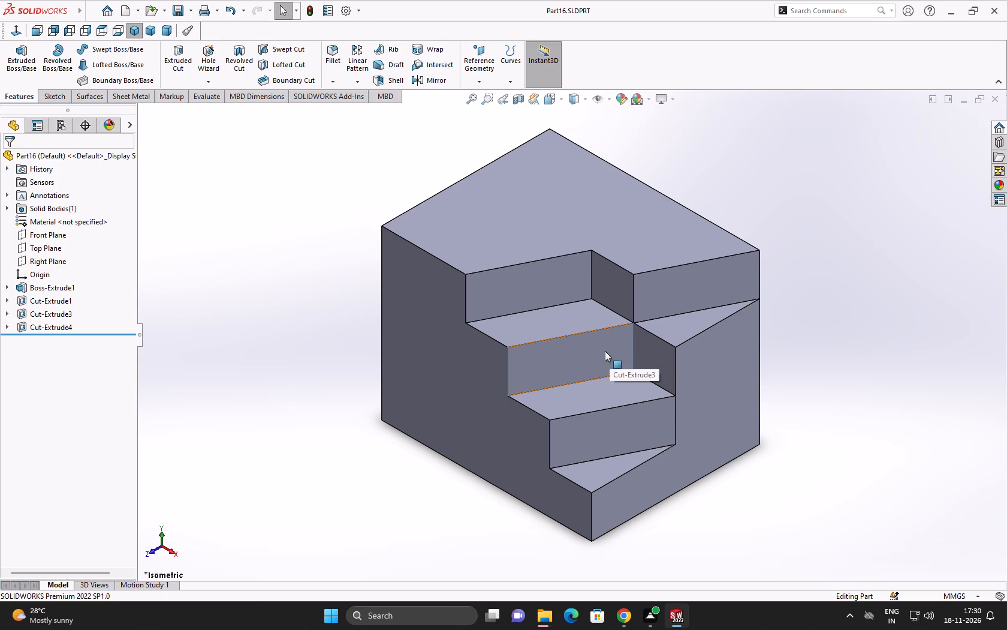
Save the part again under the same name, replacing the existing Part16.SLDPRT file.
click(189, 11)
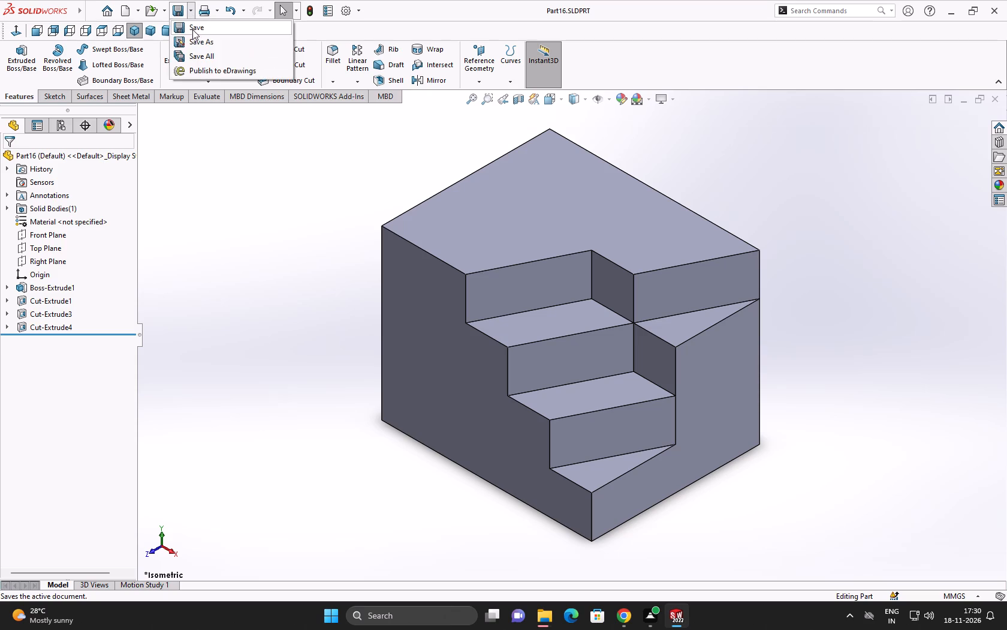
click(194, 41)
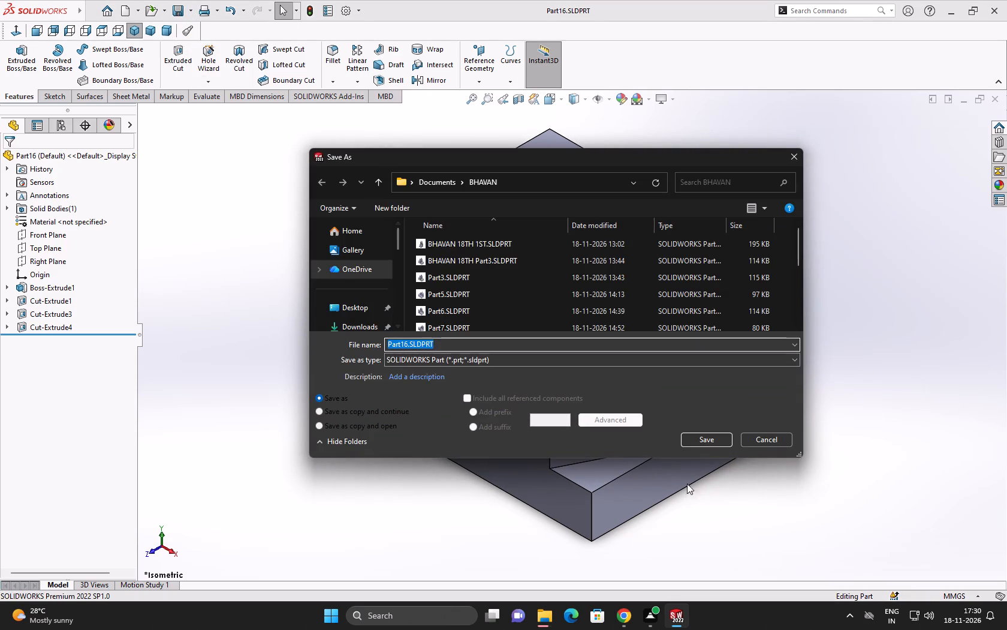
click(702, 439)
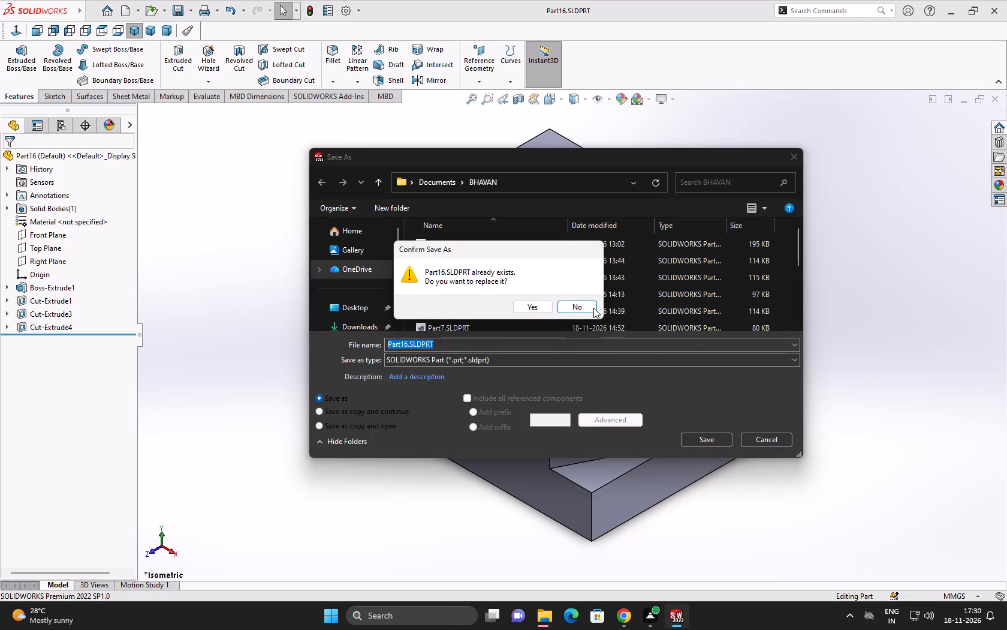
click(528, 305)
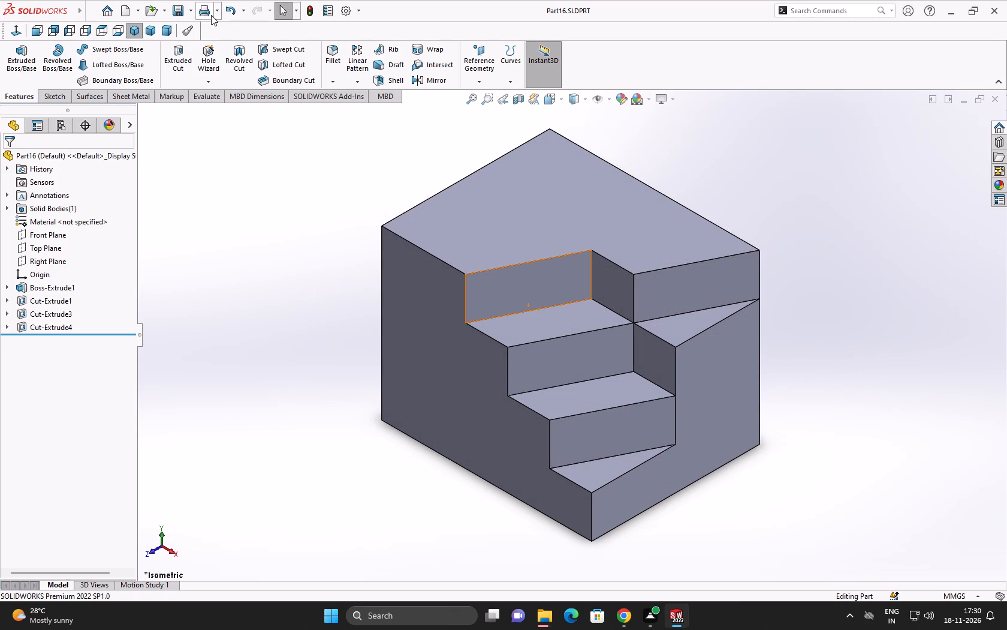
Preview the current screen image and print it with Microsoft Print to PDF, saving the output as PART16.
click(216, 15)
click(221, 26)
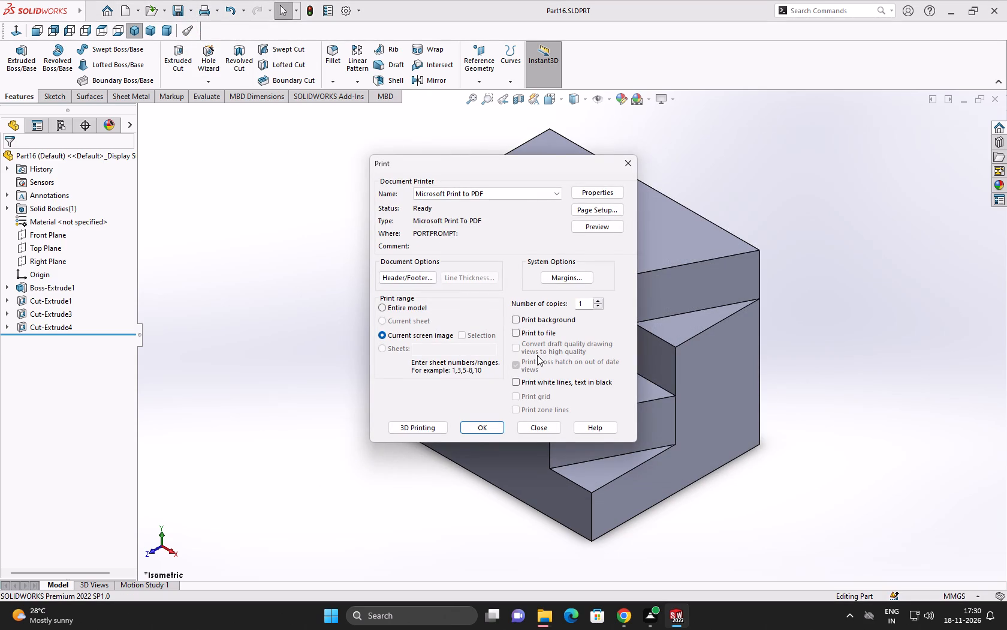
click(587, 226)
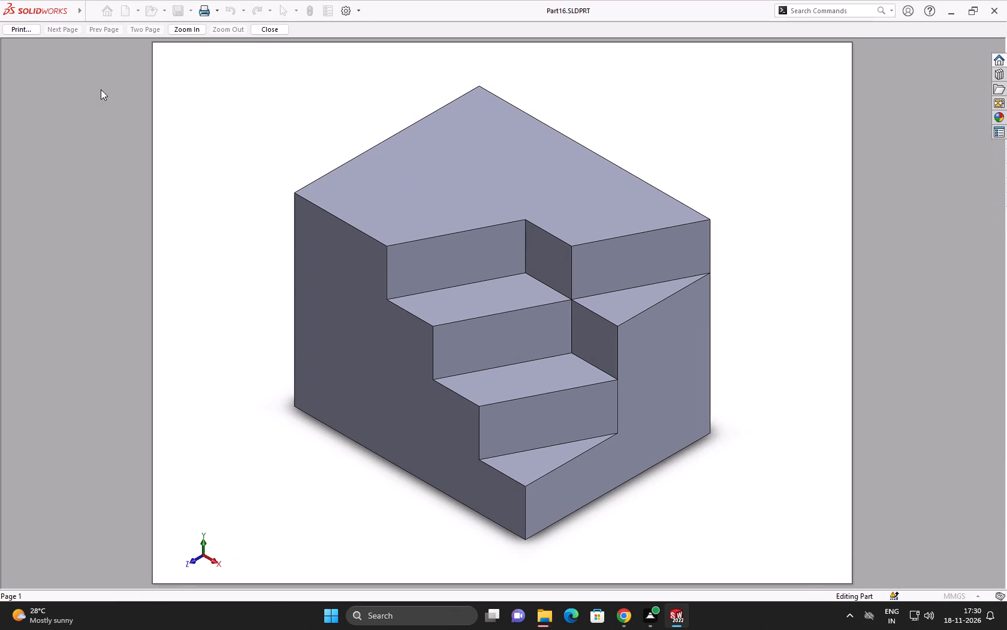
click(27, 28)
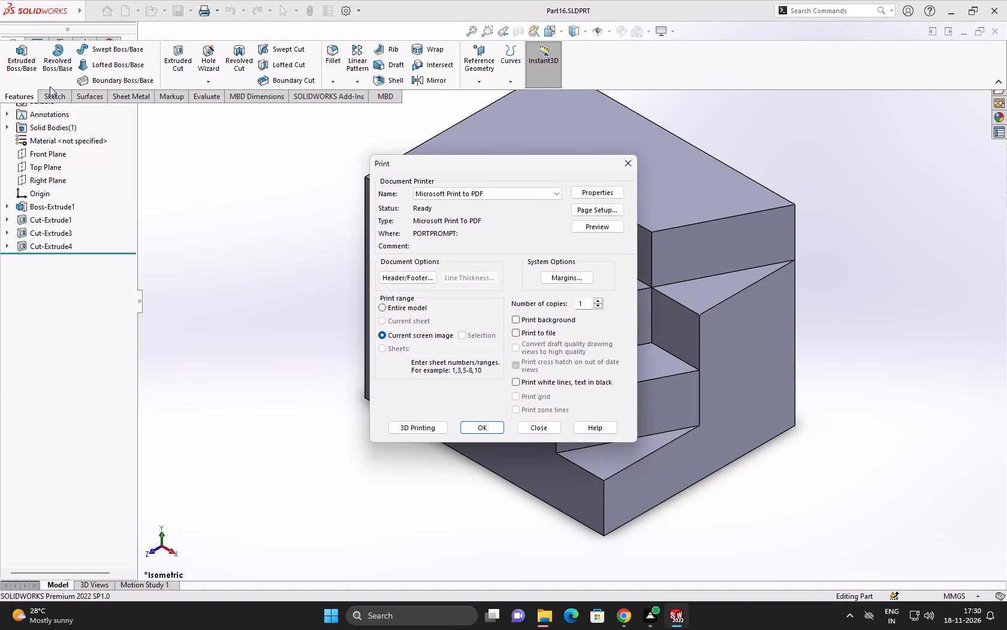
click(480, 429)
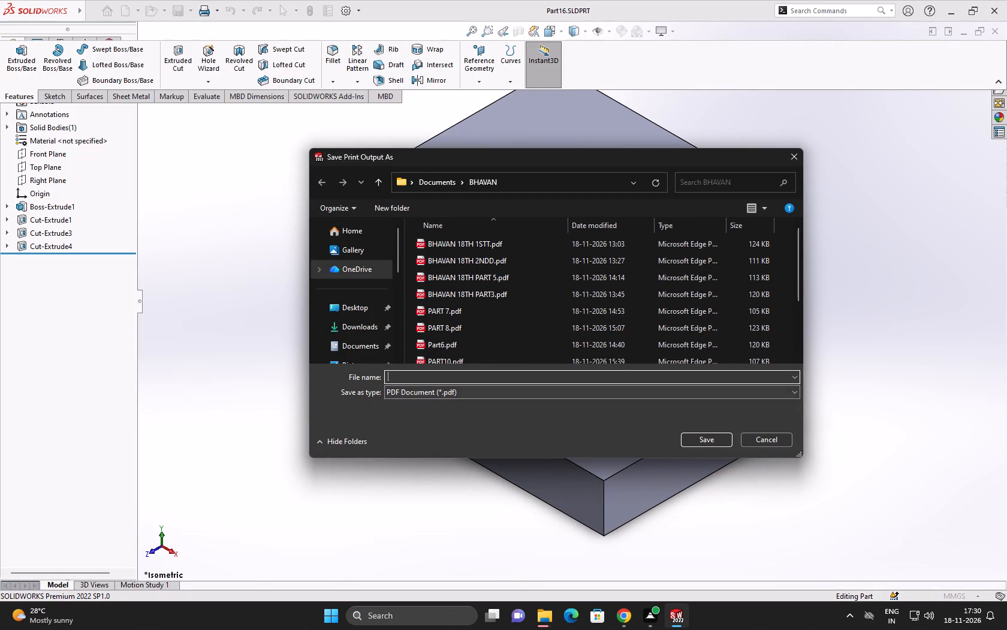
key(p)
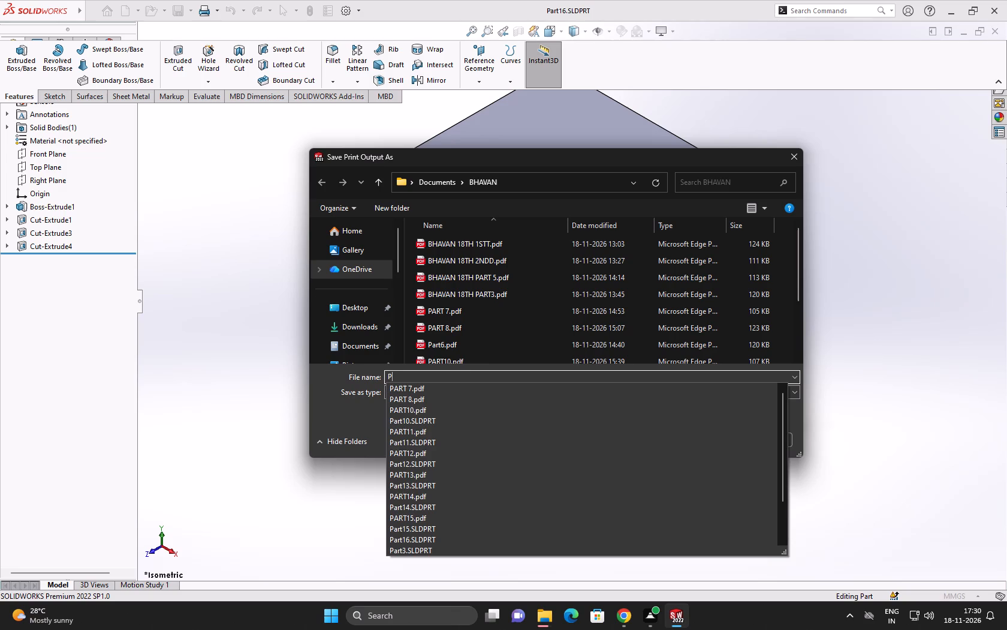
text(ART16)
key(space)
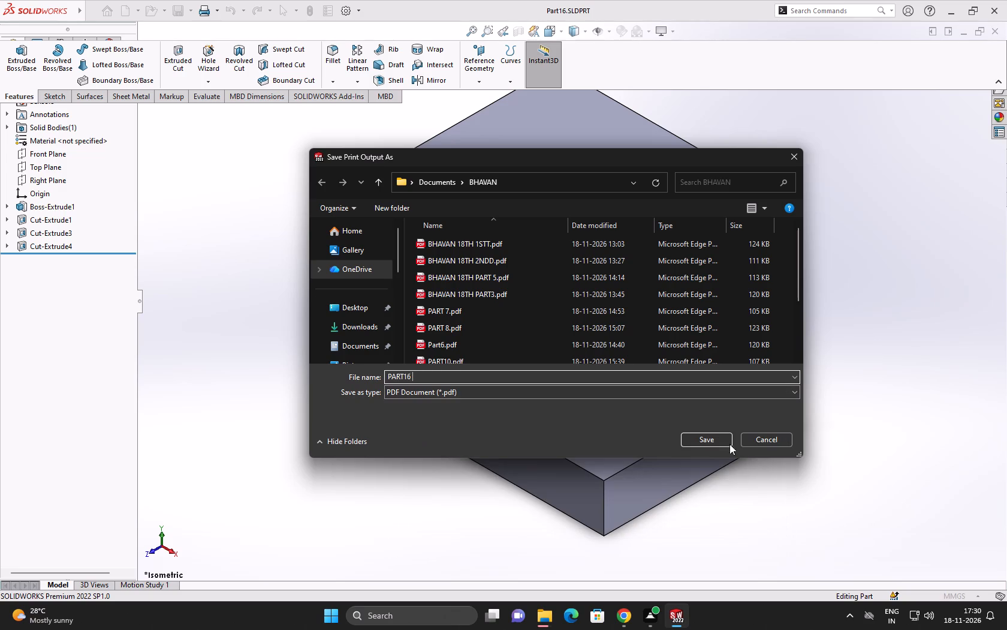
click(701, 439)
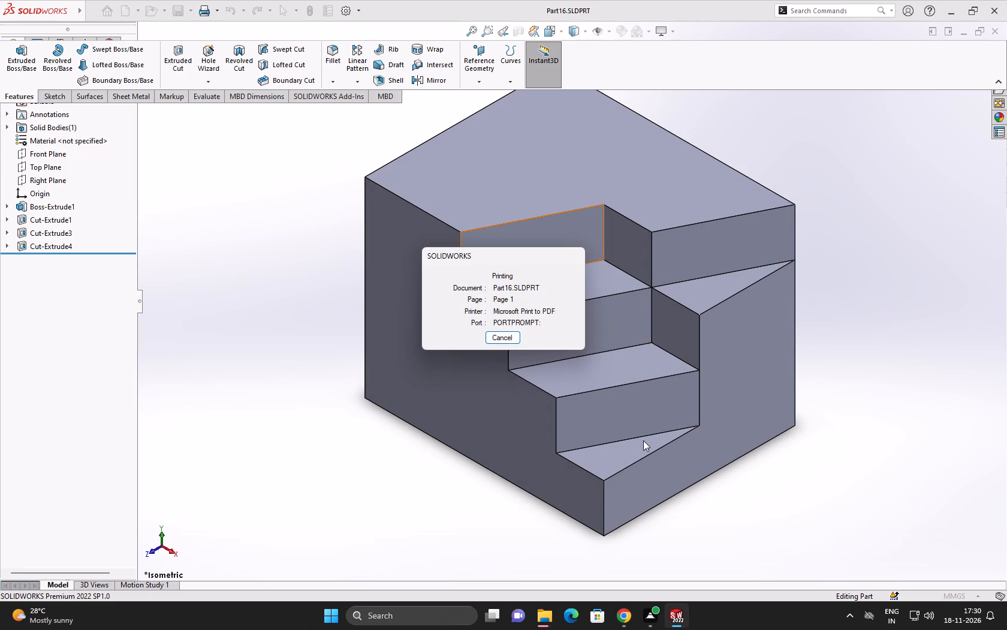